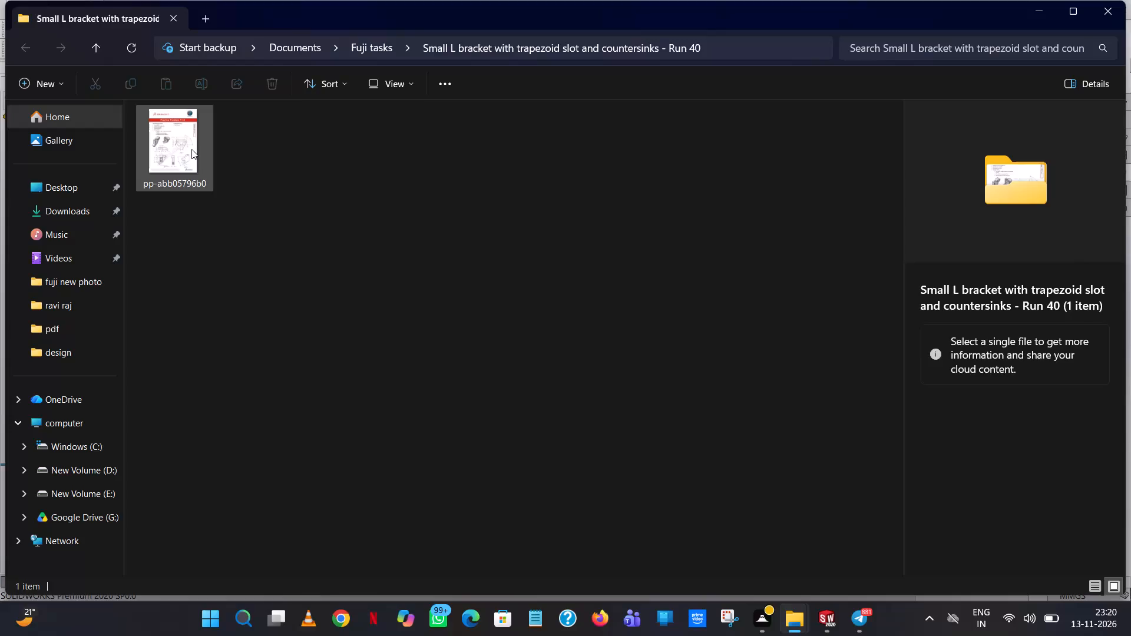
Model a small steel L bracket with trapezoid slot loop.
Cut the drawing image pp-abb05796b0 from the Small L bracket with trapezoid slot and countersinks - Run 40 folder.
click(191, 149)
right_click(191, 149)
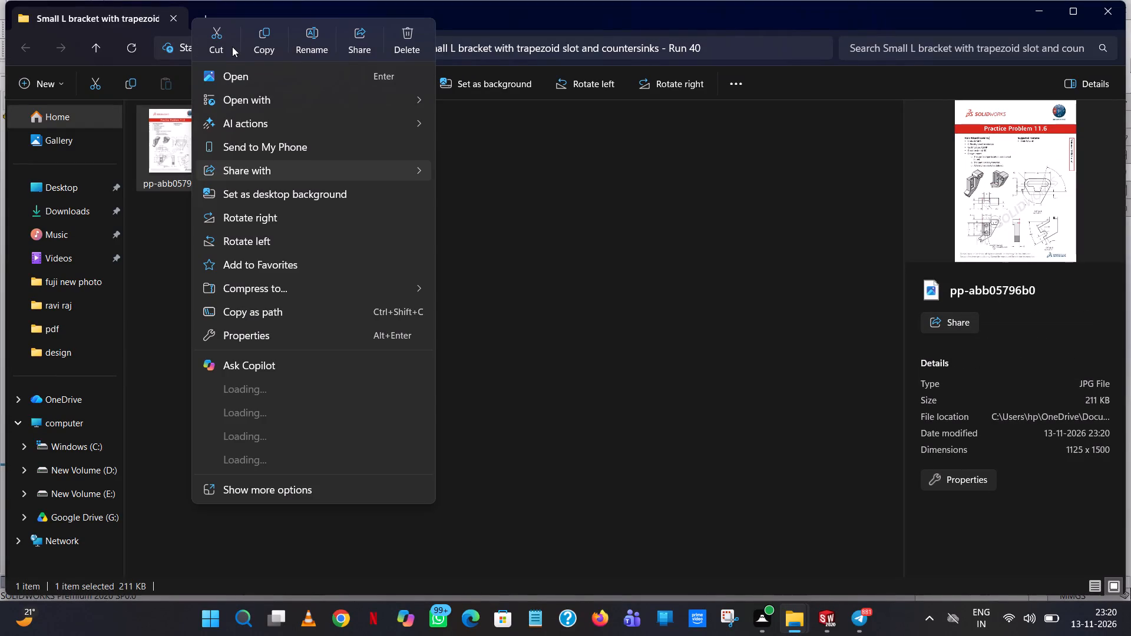
click(224, 46)
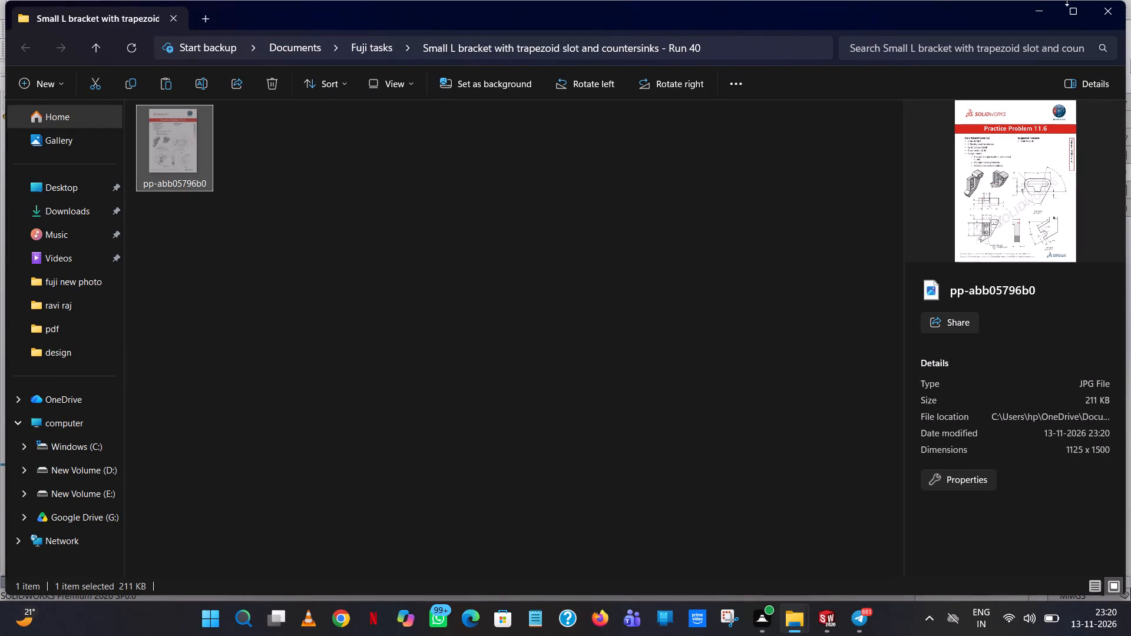
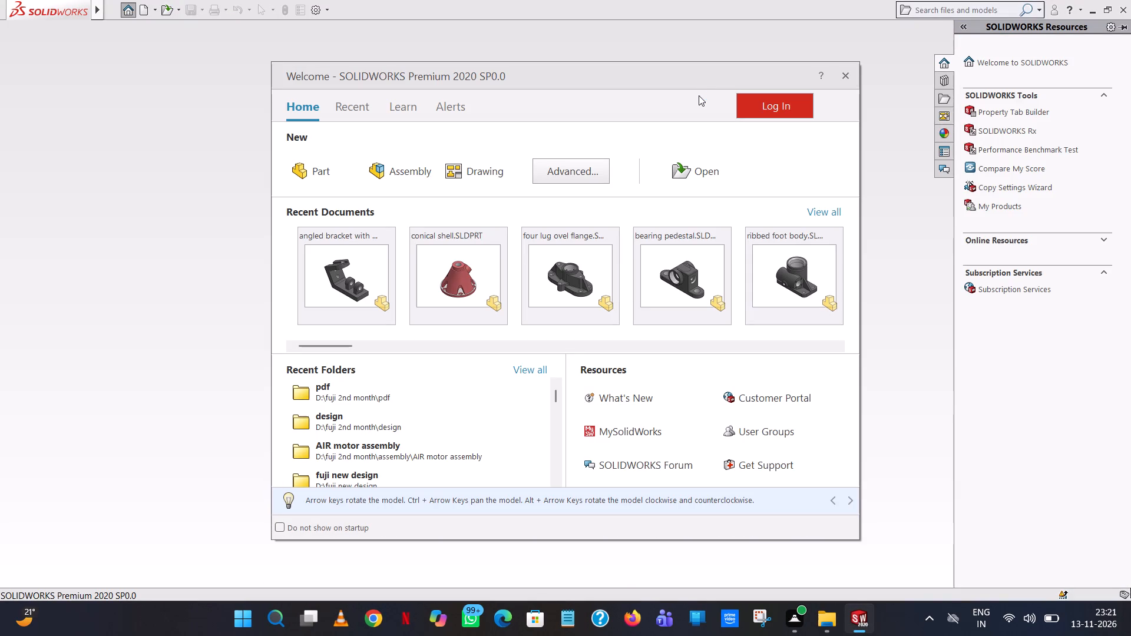
Create a new part and open a sketch on the Front Plane.
double_click(298, 165)
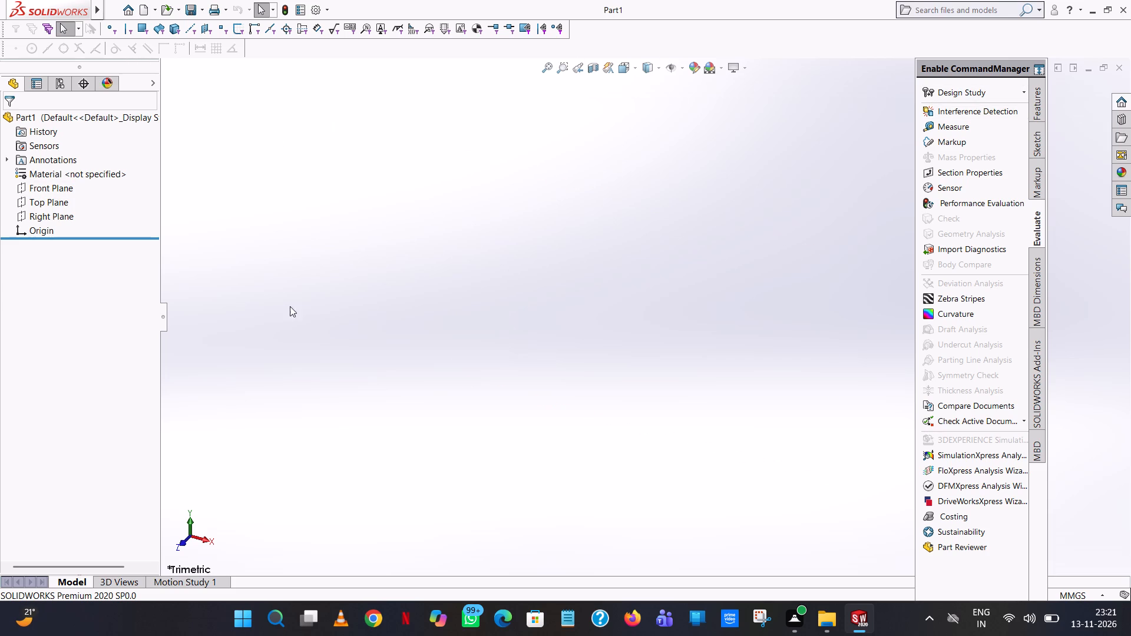
click(33, 188)
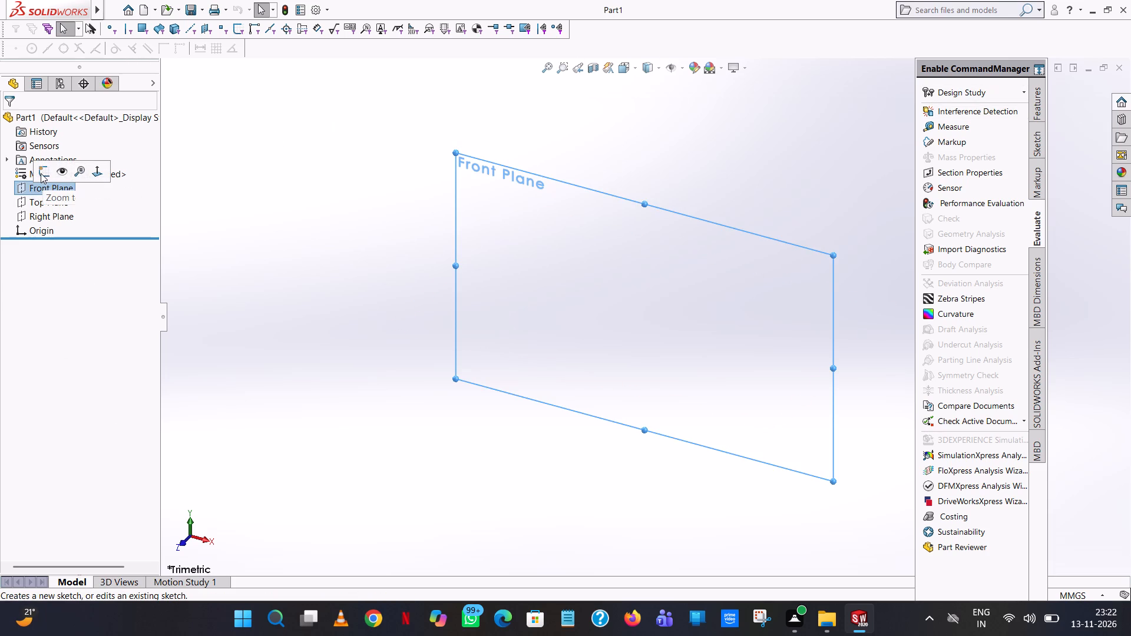
click(41, 173)
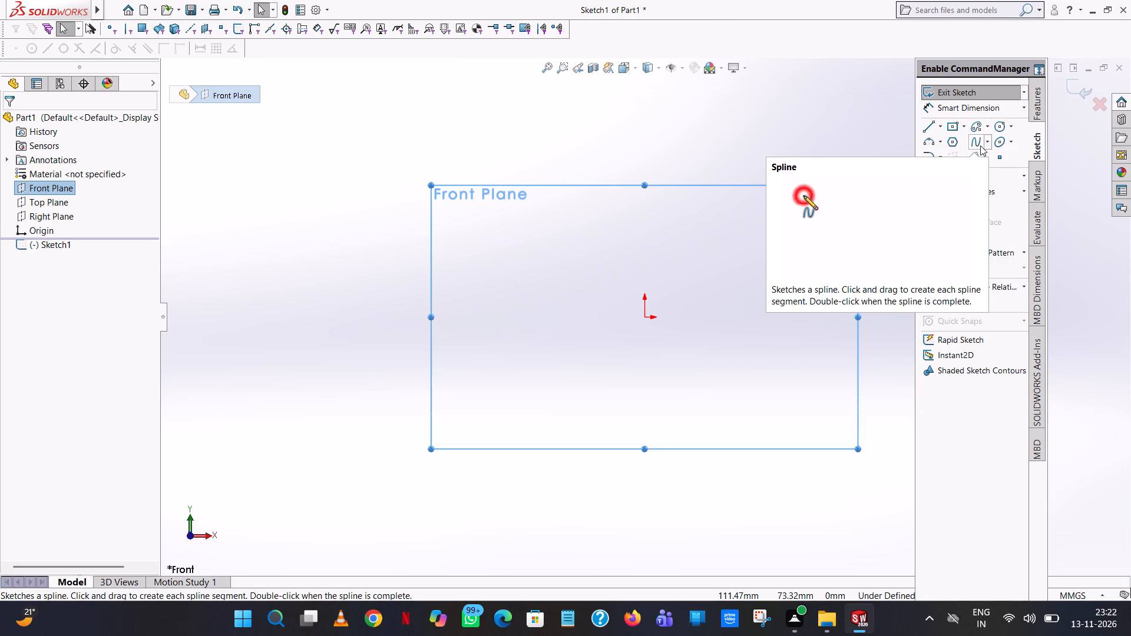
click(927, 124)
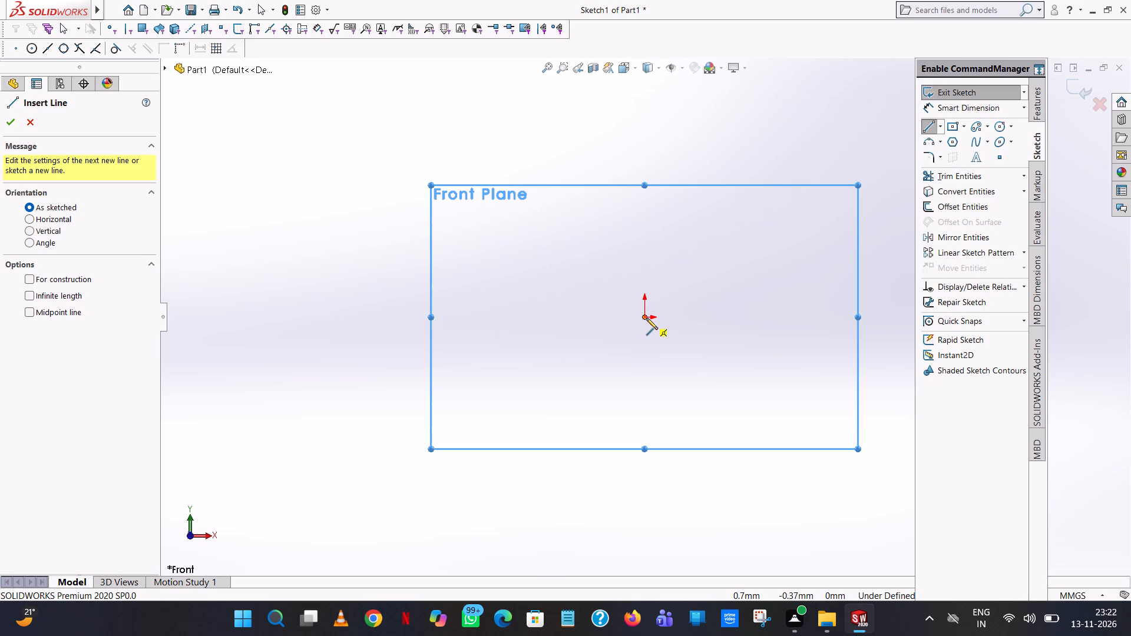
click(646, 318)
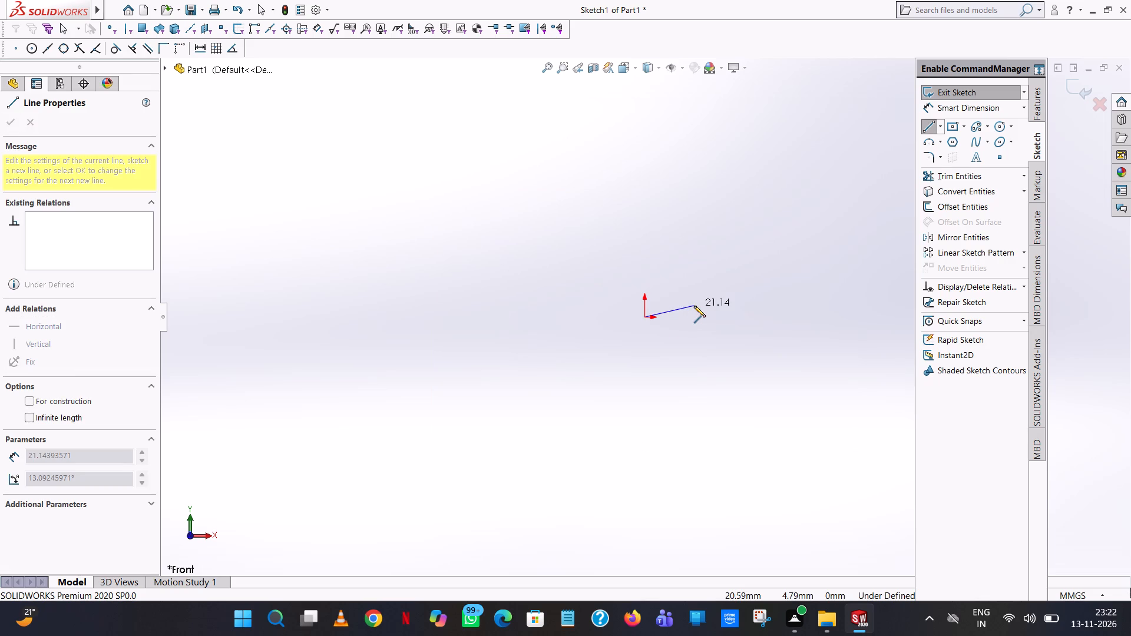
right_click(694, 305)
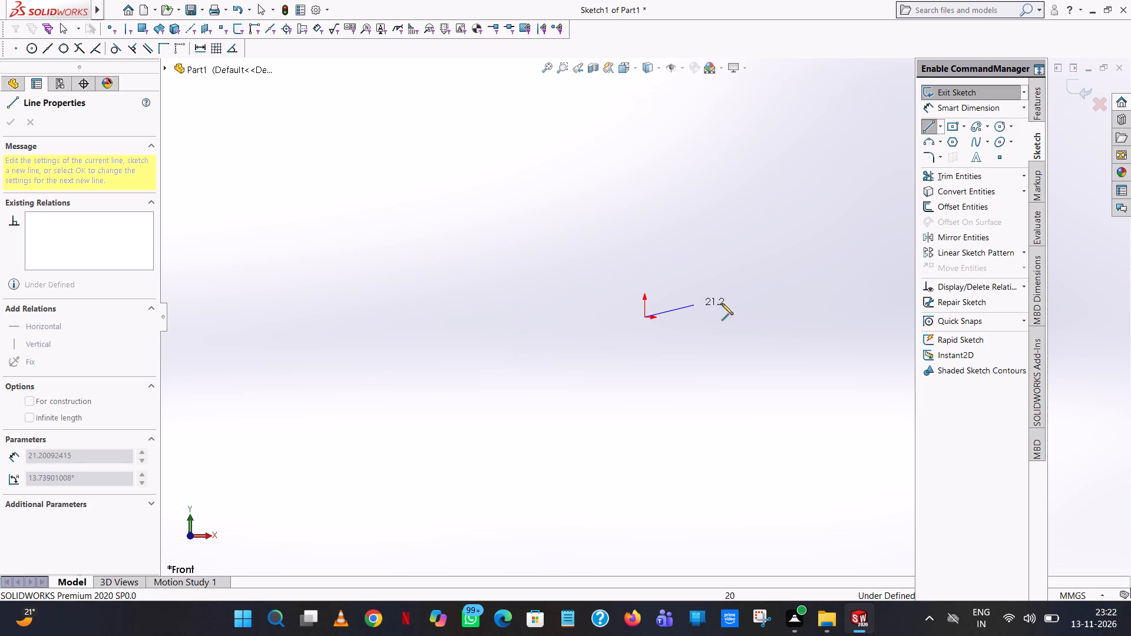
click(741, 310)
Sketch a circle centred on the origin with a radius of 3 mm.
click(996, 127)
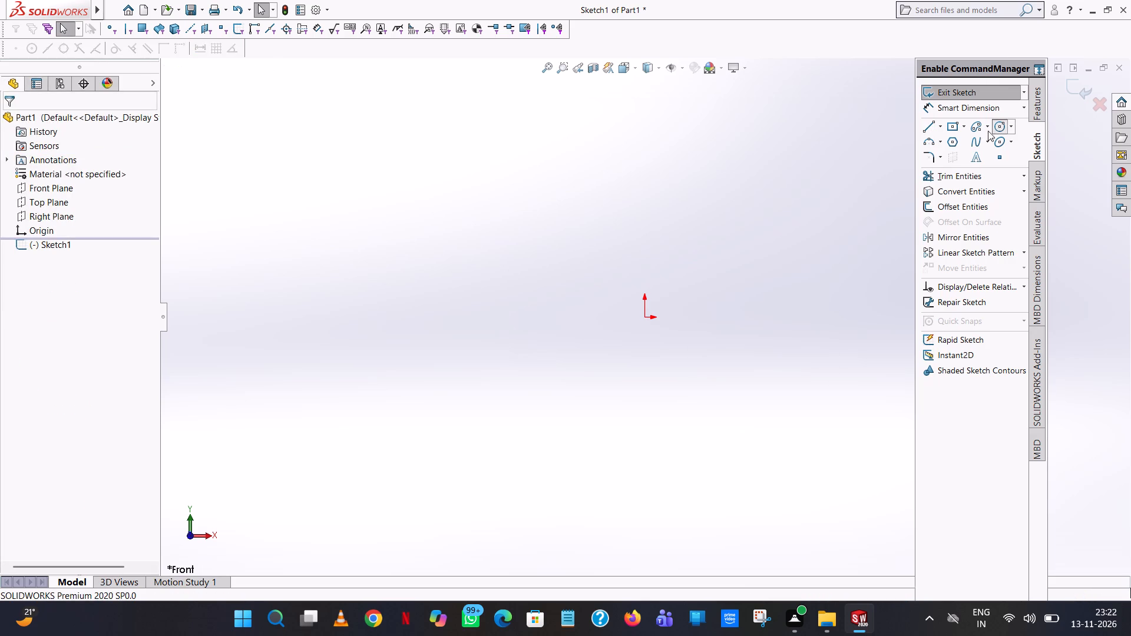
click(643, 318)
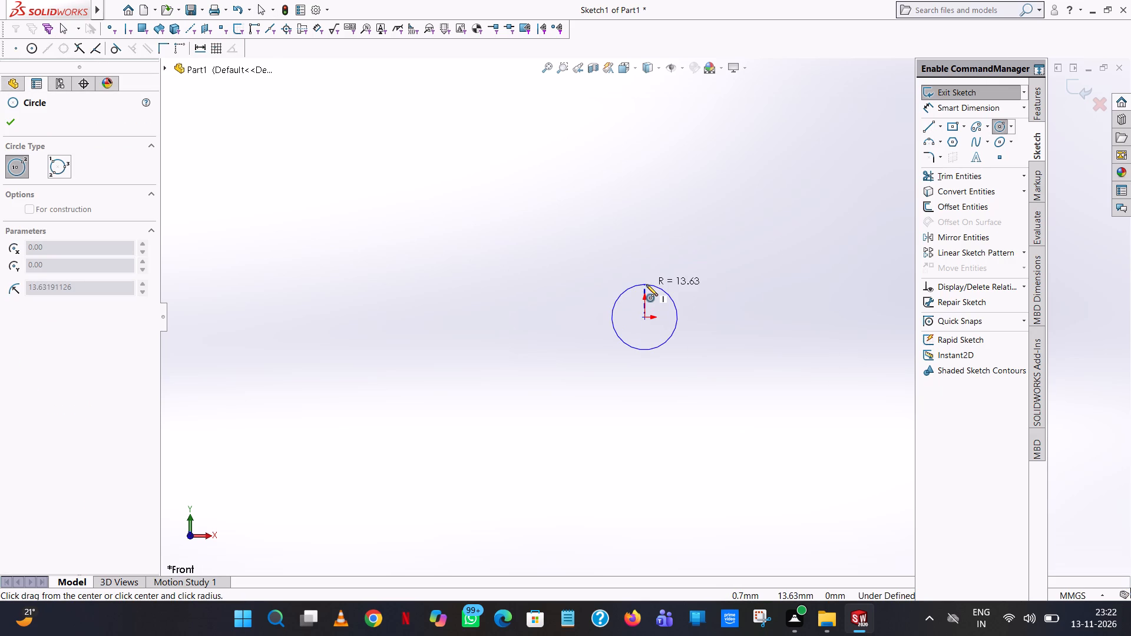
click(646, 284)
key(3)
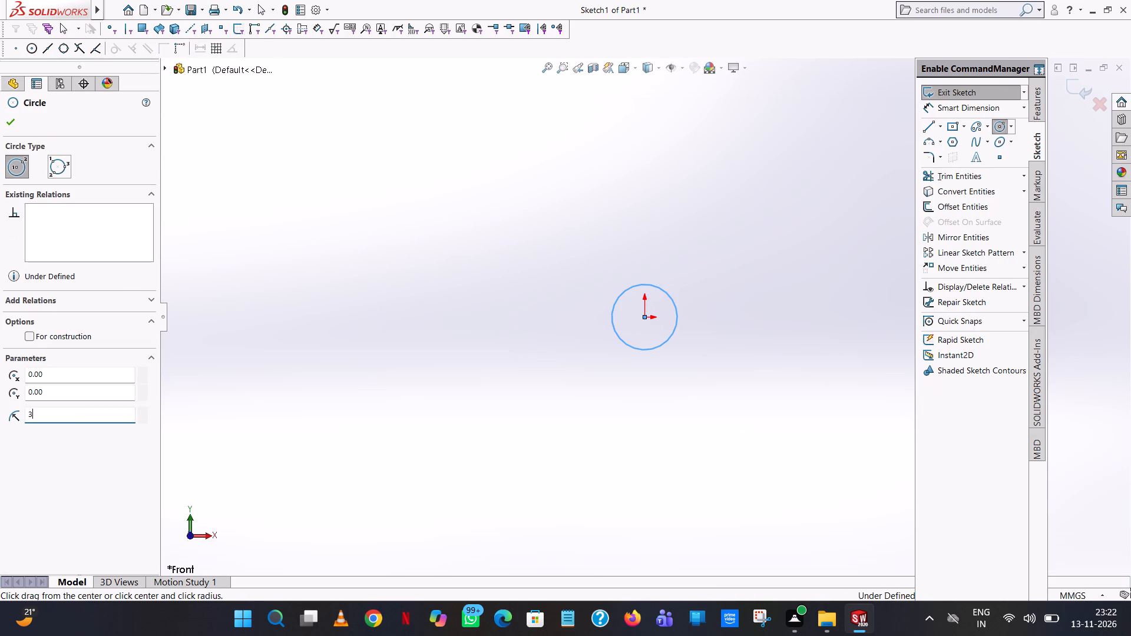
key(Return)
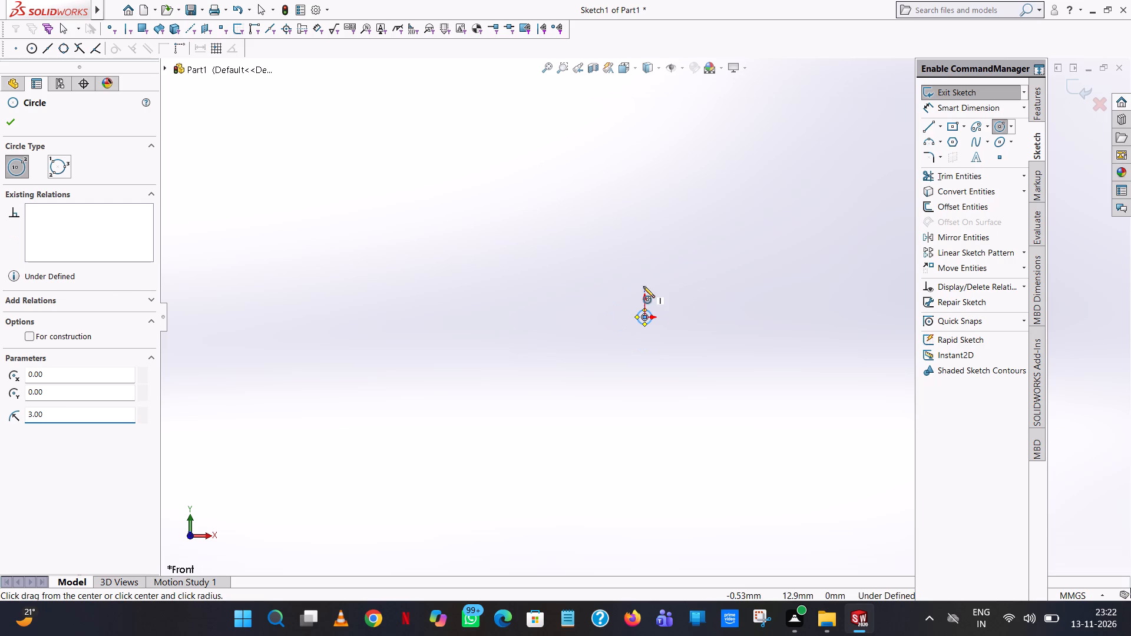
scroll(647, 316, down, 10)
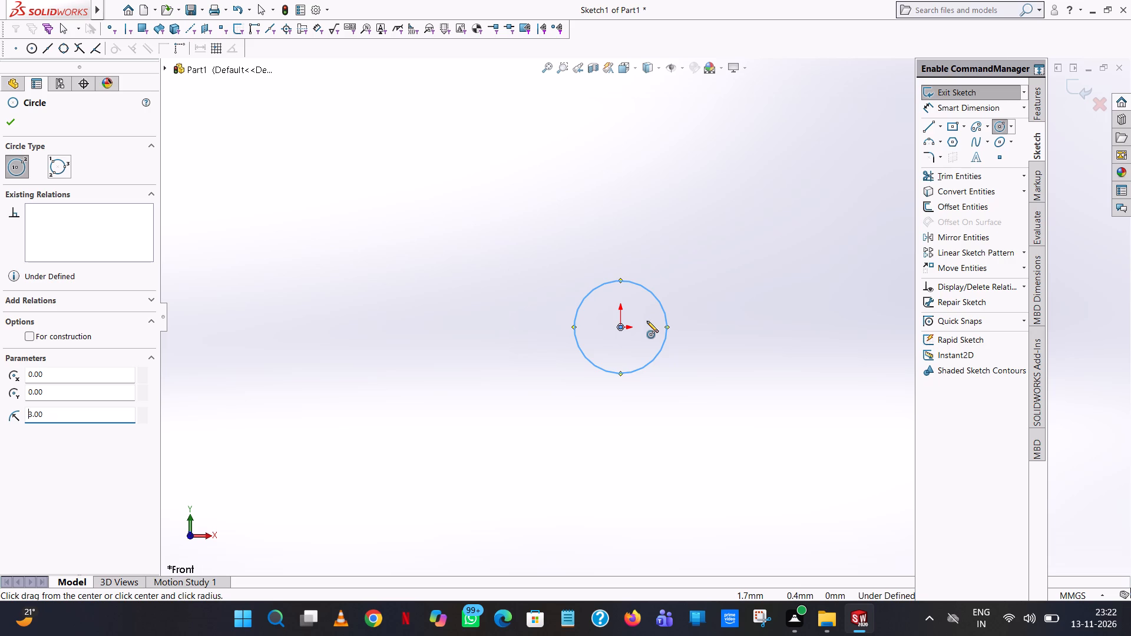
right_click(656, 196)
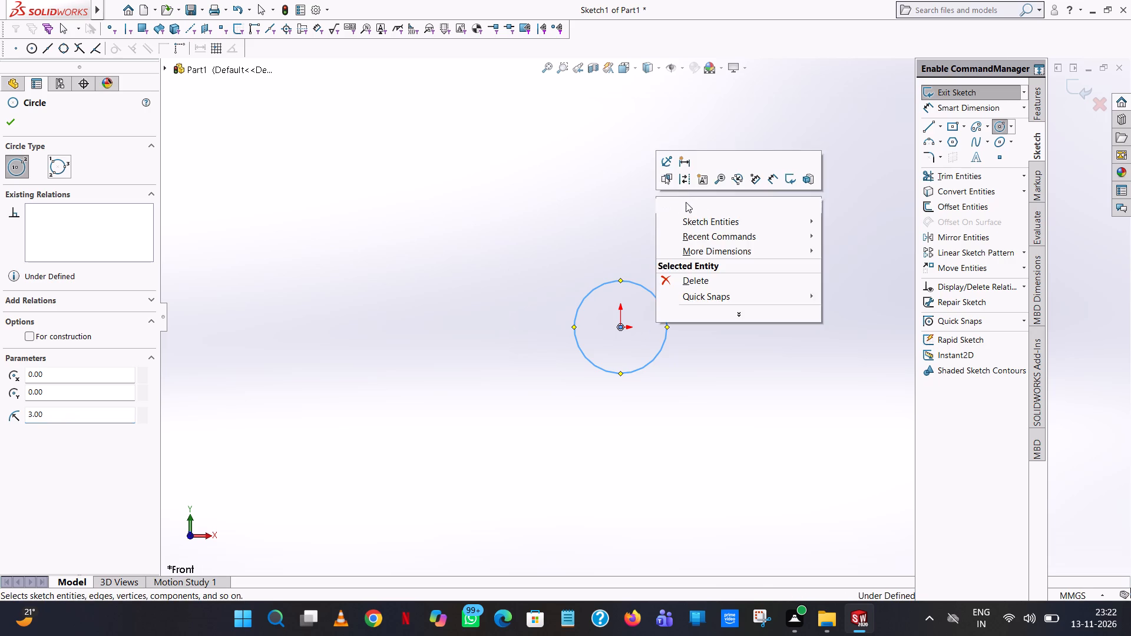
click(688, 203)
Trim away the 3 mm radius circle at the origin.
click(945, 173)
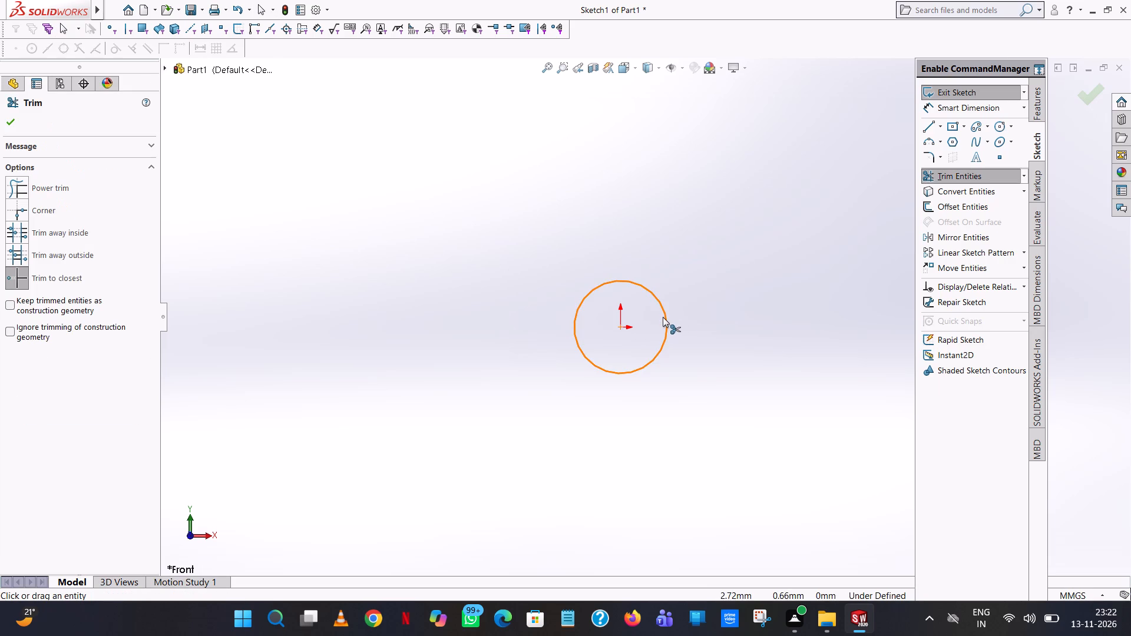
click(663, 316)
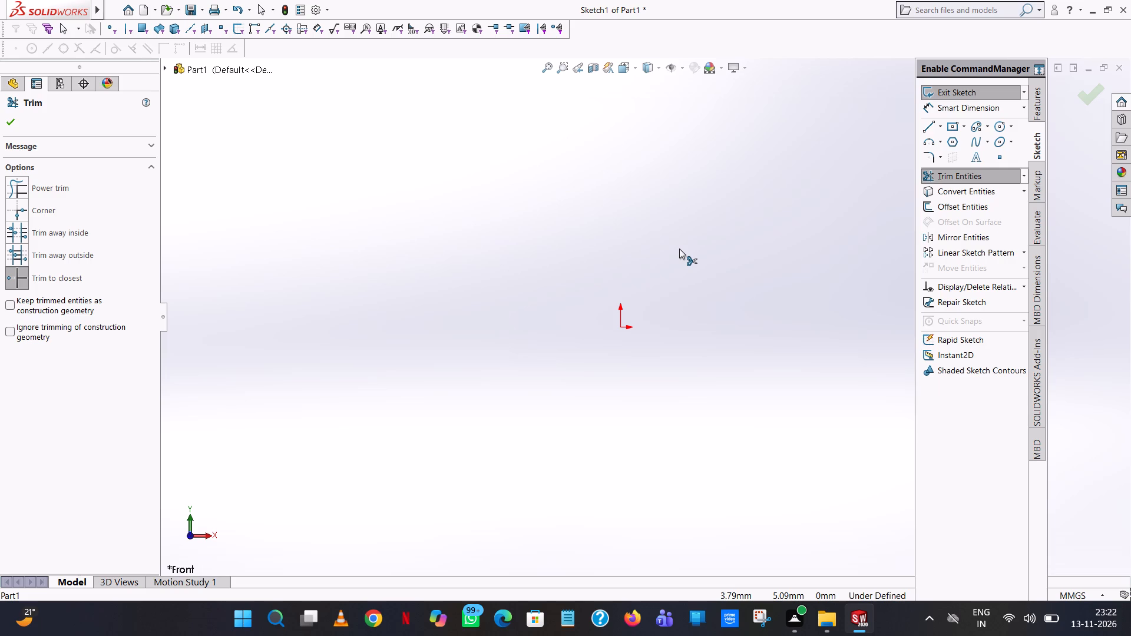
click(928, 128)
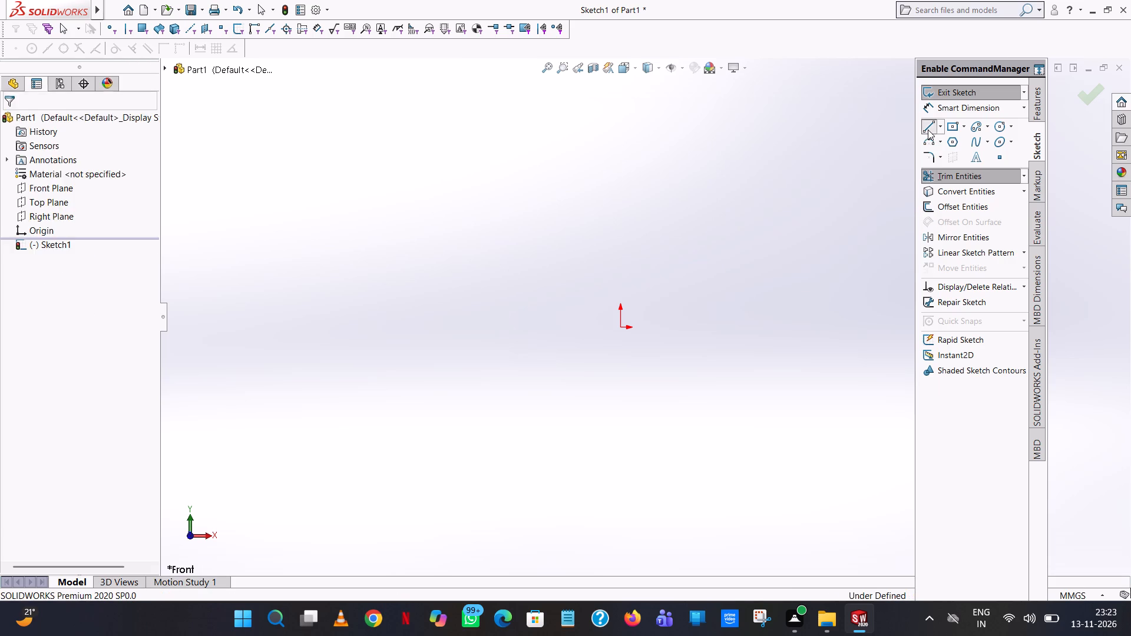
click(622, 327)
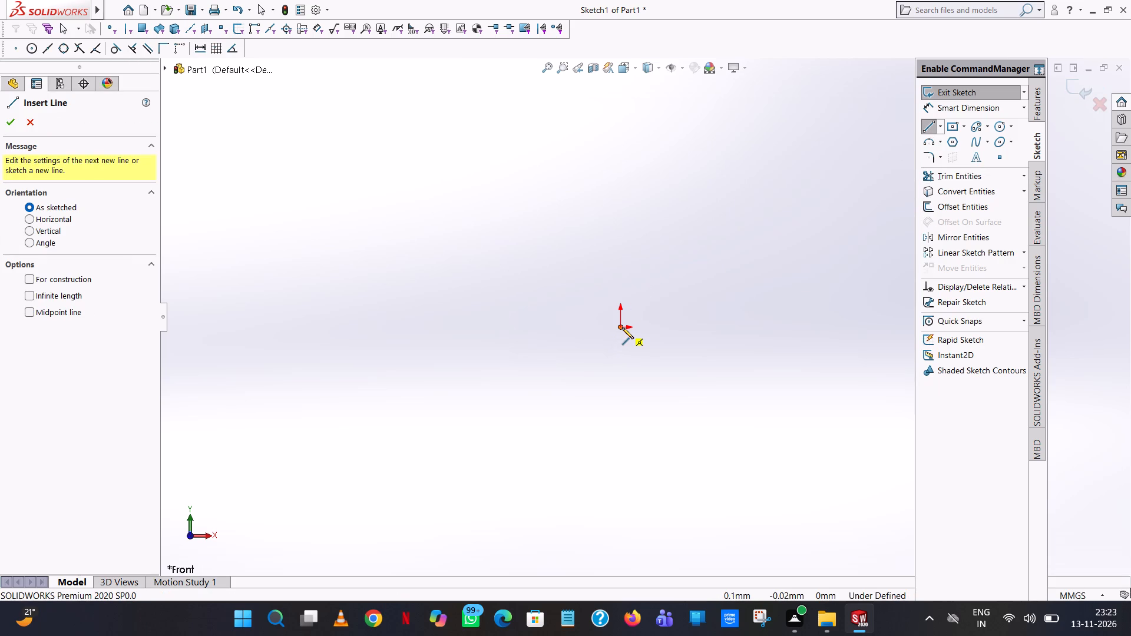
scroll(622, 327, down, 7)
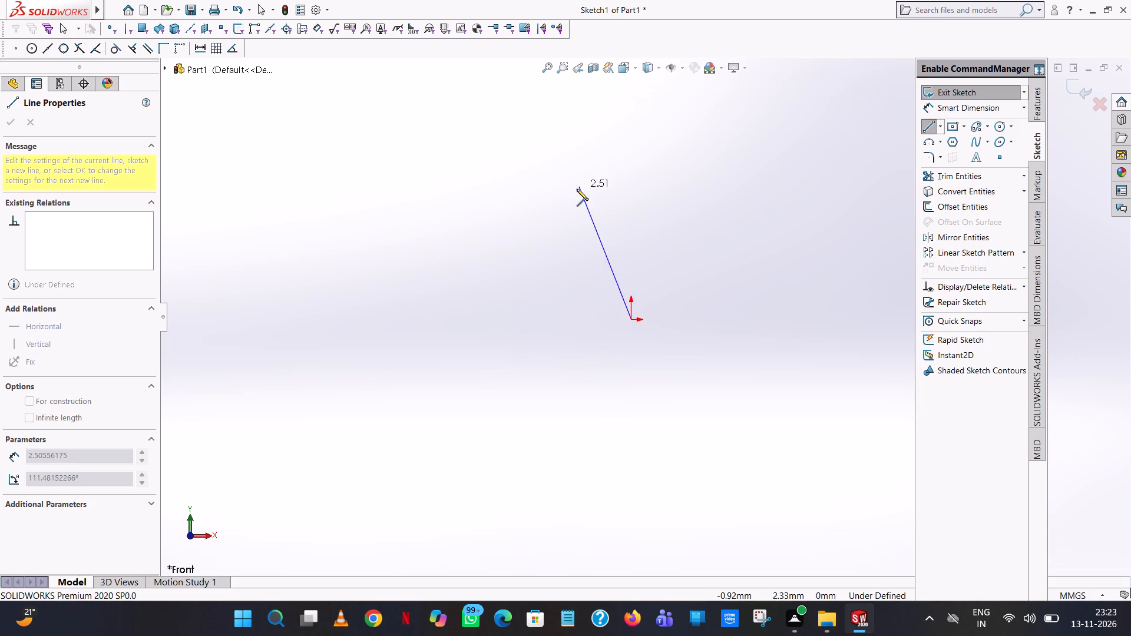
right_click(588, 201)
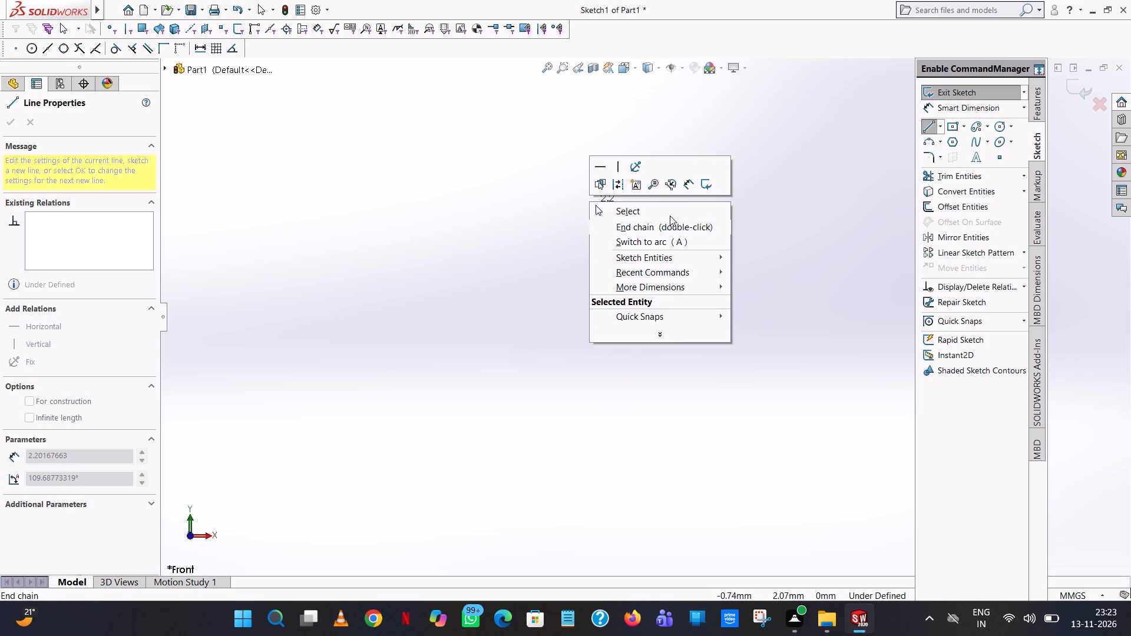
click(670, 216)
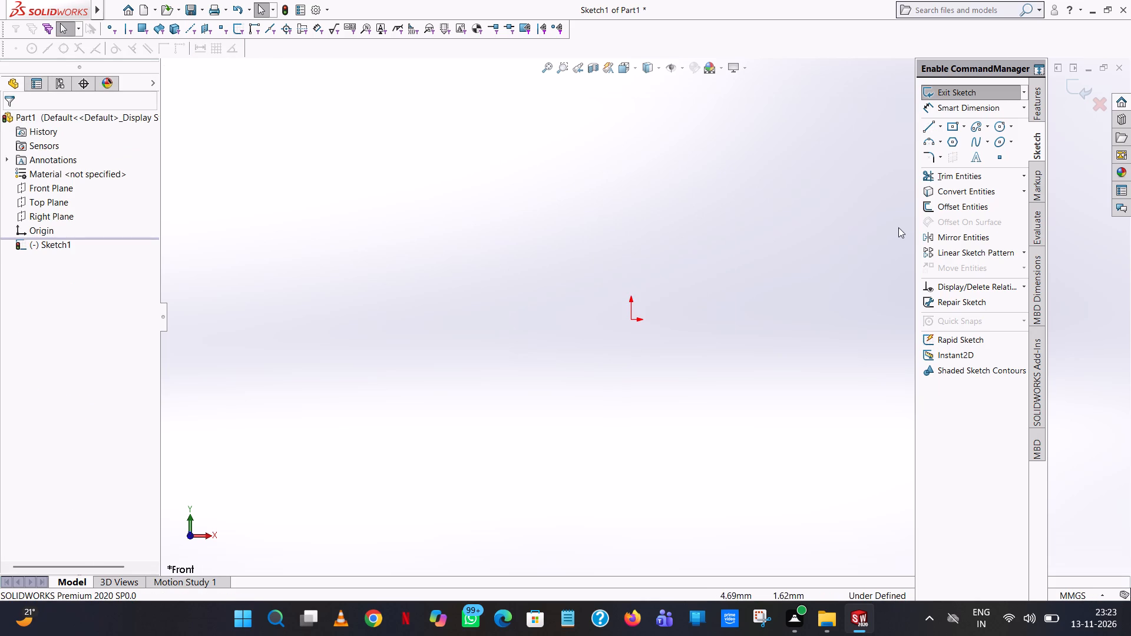
Sketch a vertical line running upward from the origin and set its length to 15 mm.
click(927, 119)
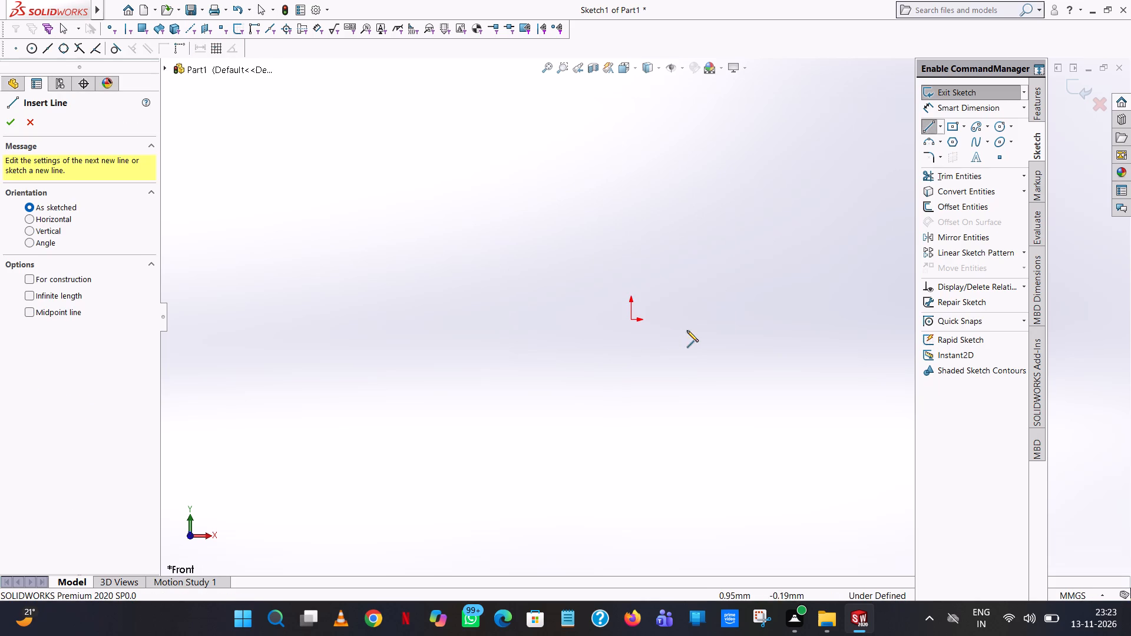
scroll(637, 319, down, 8)
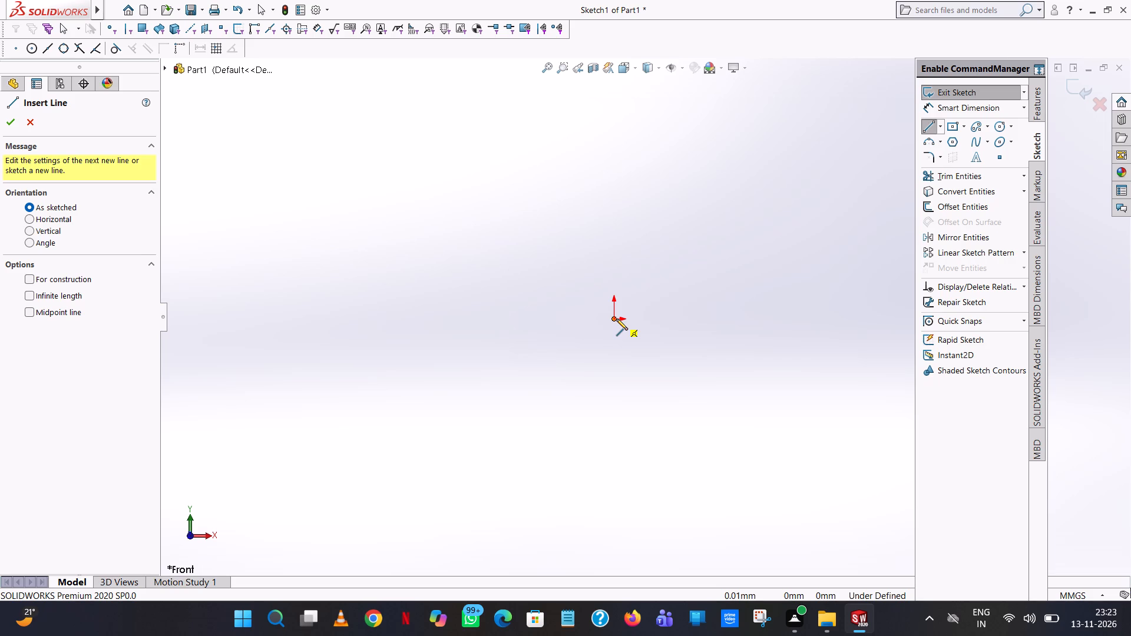
click(616, 319)
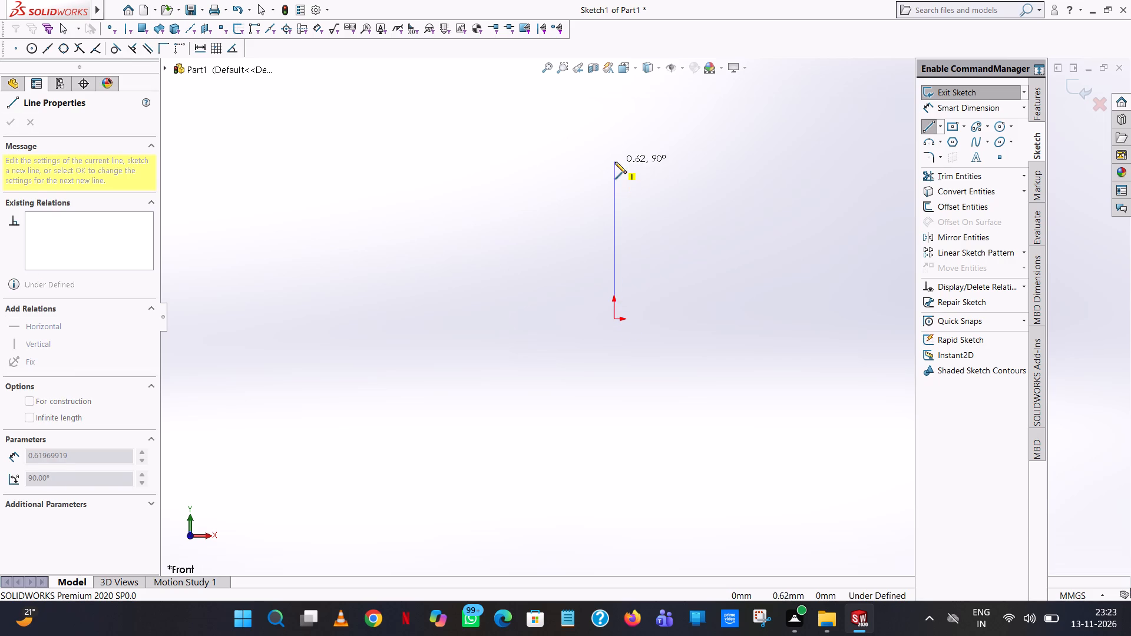
click(615, 162)
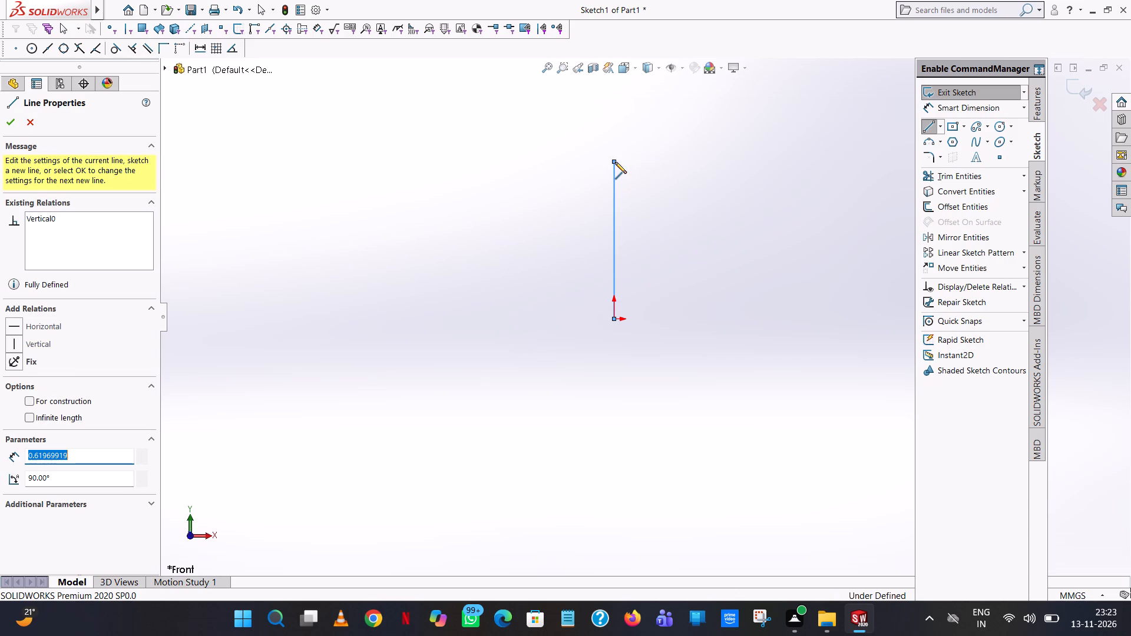
text(15)
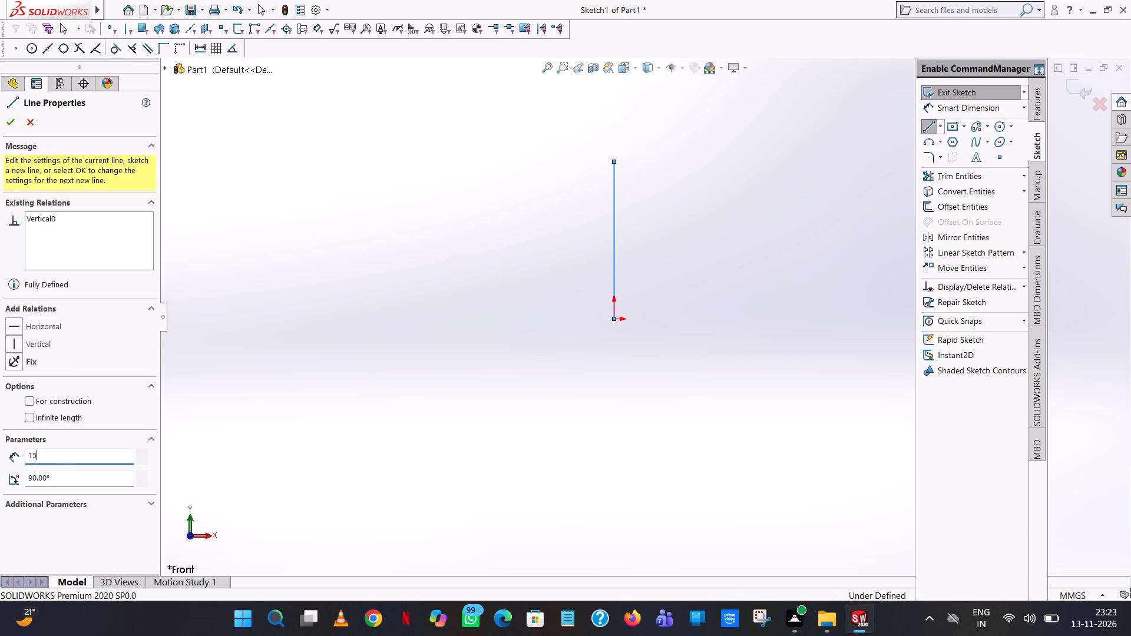
key(Return)
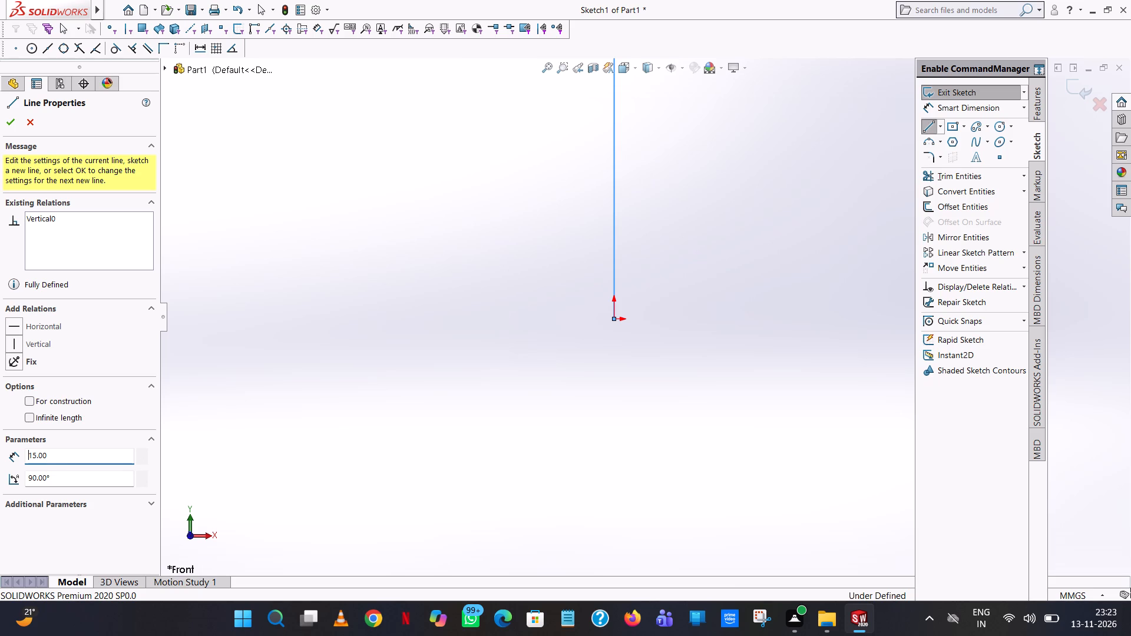
right_click(615, 162)
right_click(615, 162)
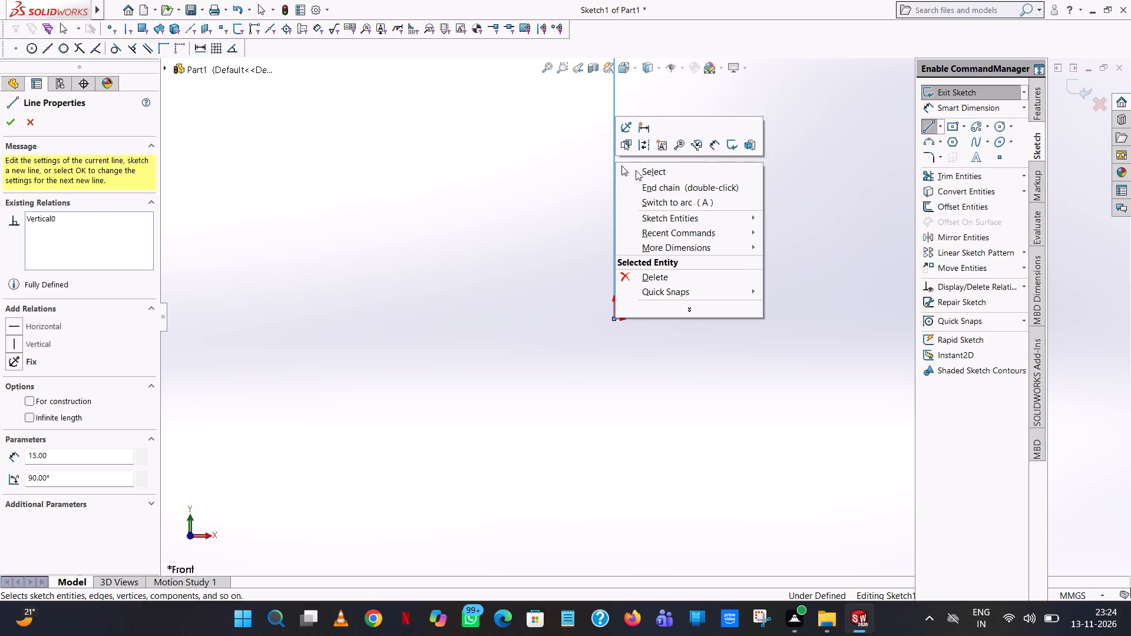
click(636, 170)
scroll(636, 170, up, 12)
scroll(644, 172, up, 11)
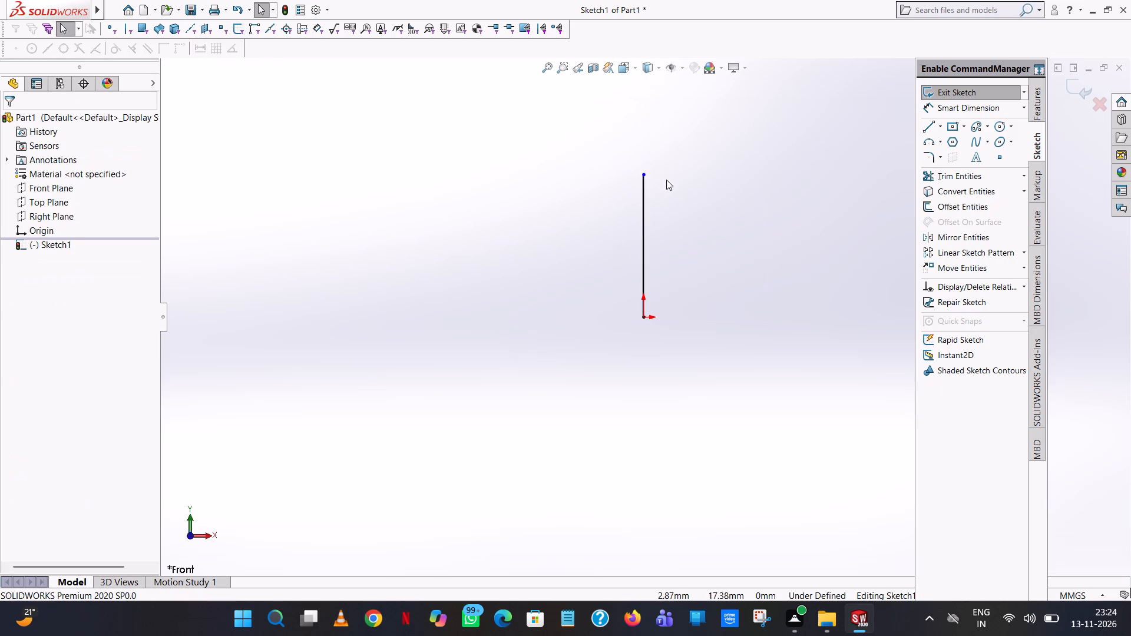
scroll(675, 278, down, 5)
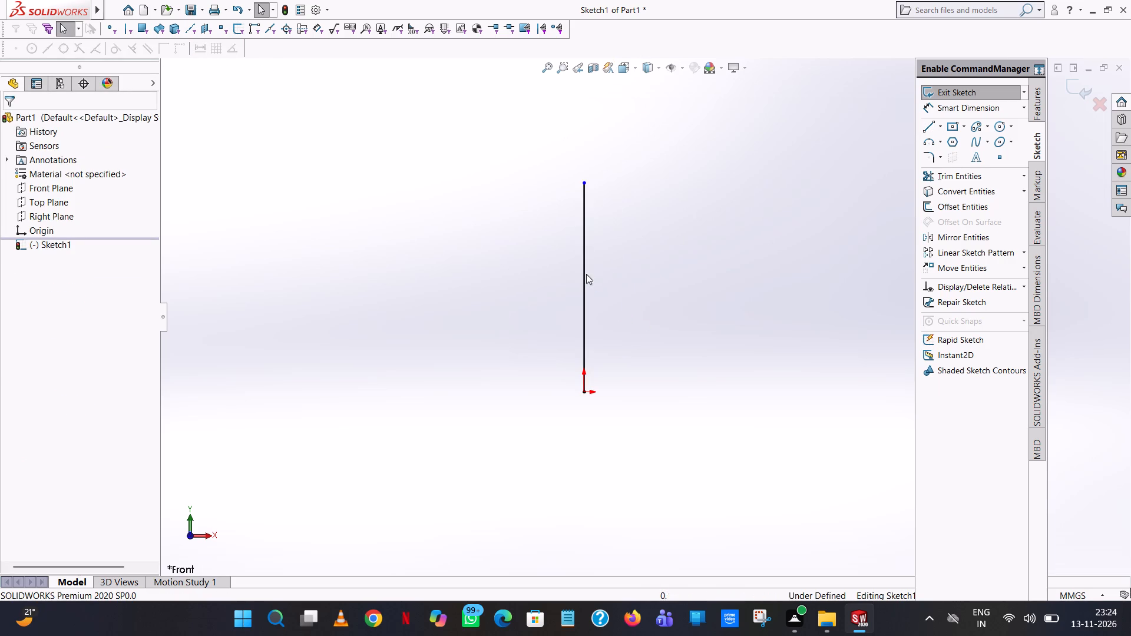
click(586, 274)
click(598, 274)
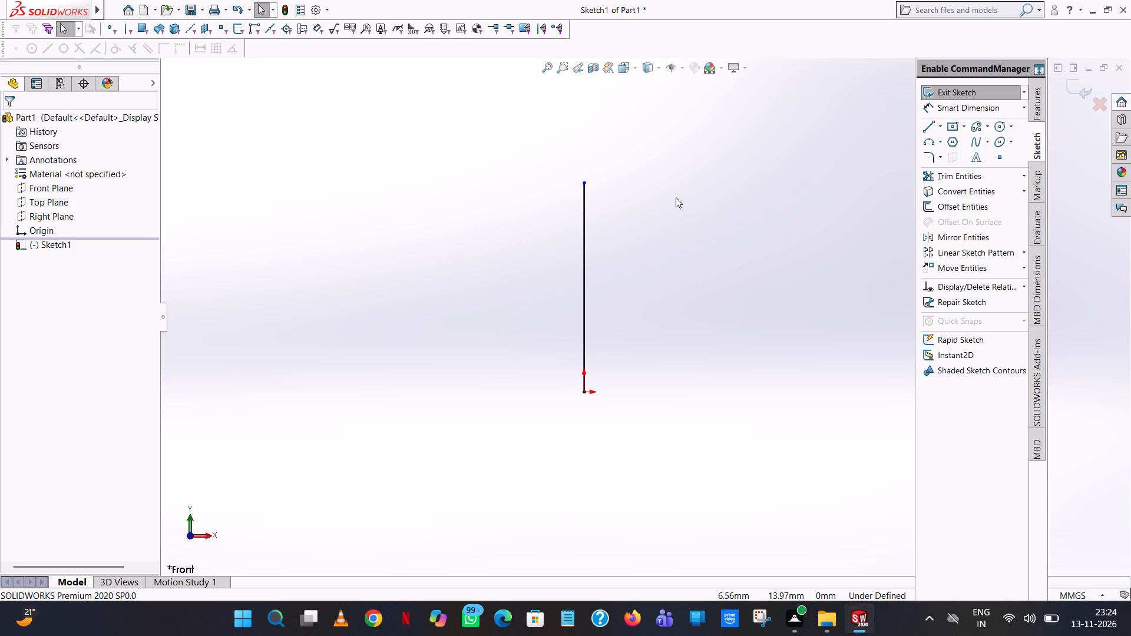
Sketch a sloped line about 10.3 mm long from the origin, descending toward negative X at about 209°.
click(928, 120)
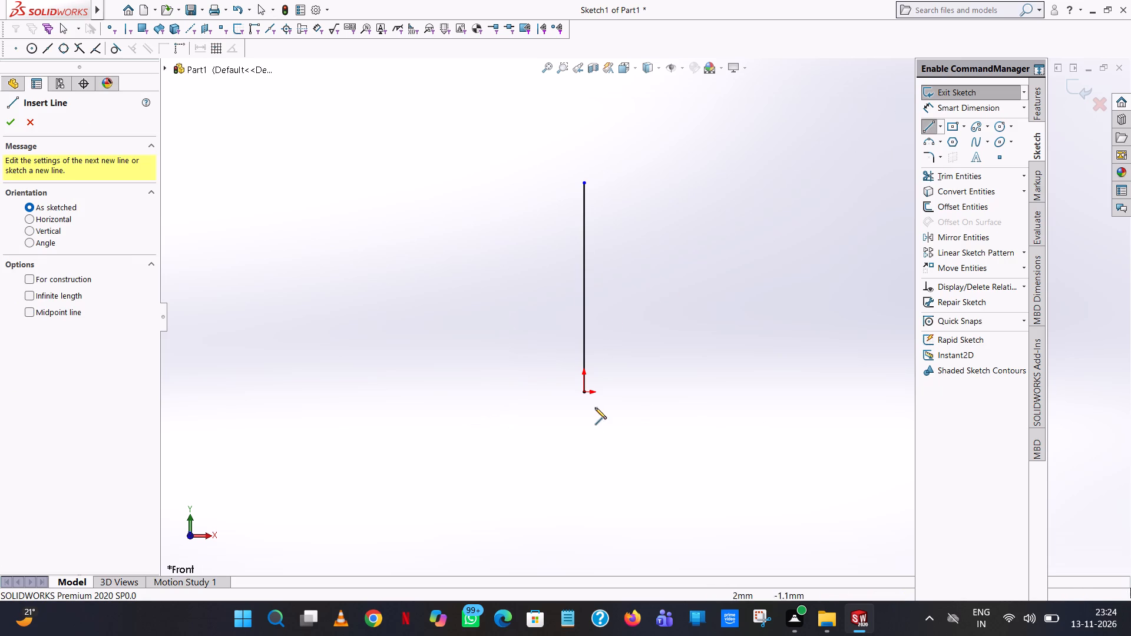
click(582, 392)
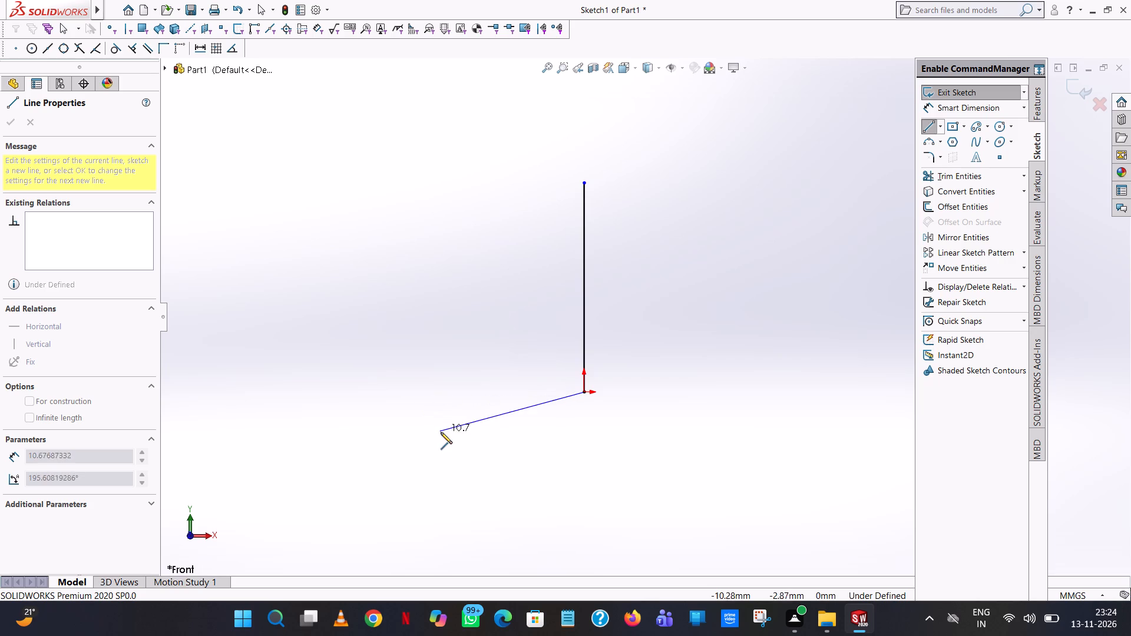
click(458, 462)
right_click(458, 462)
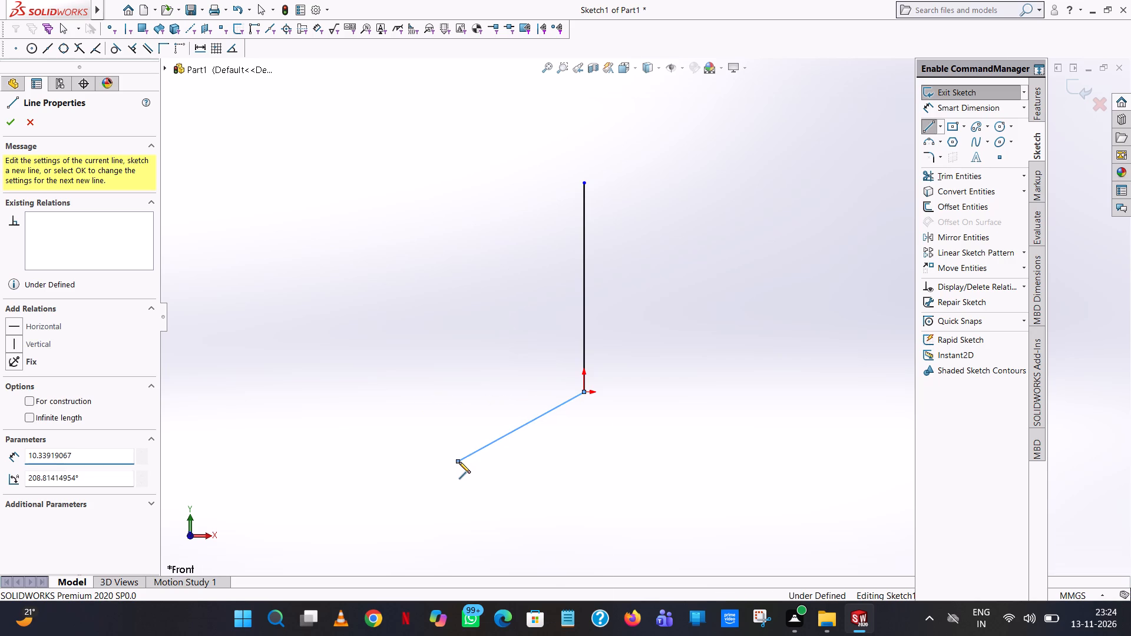
click(532, 473)
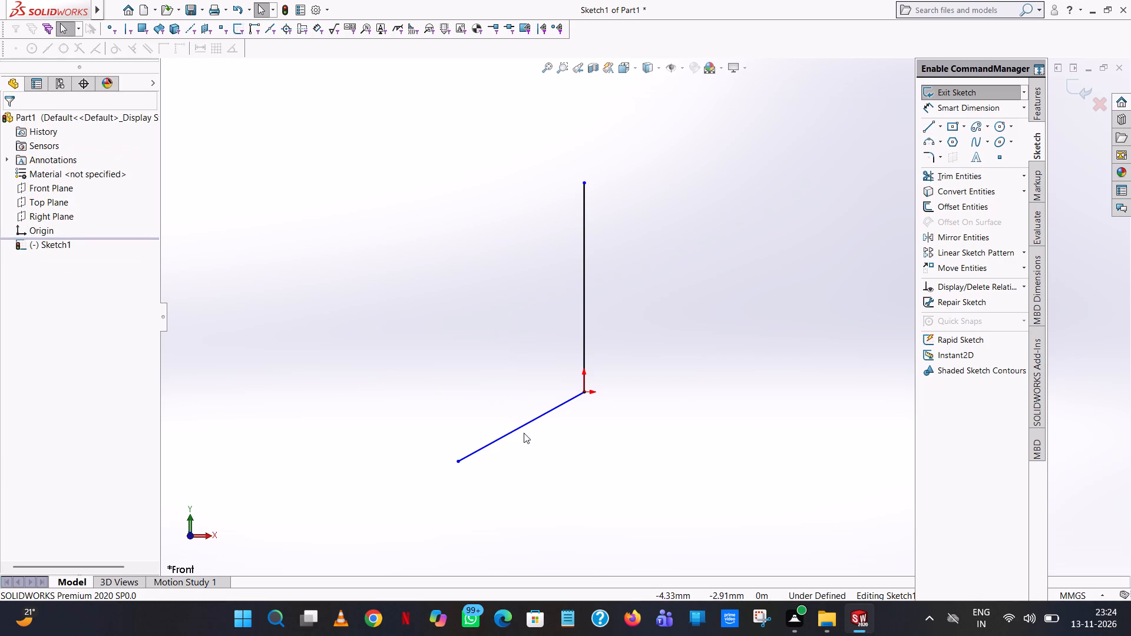
Set the sloped line's length to 5 mm and its angle to 210° (180+30).
click(524, 428)
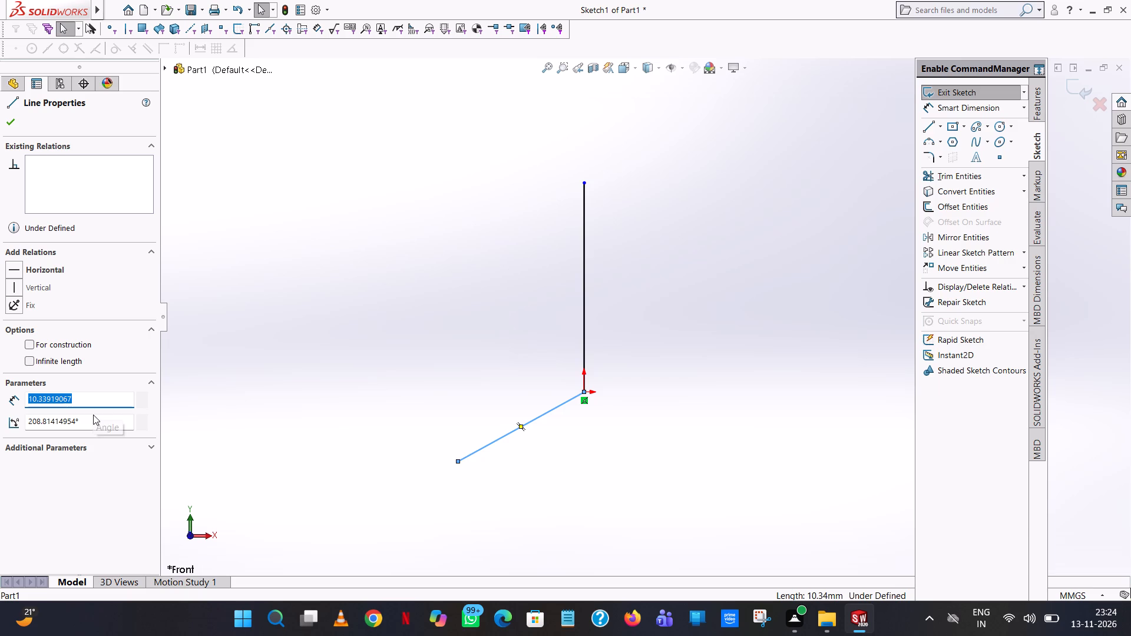
key(8)
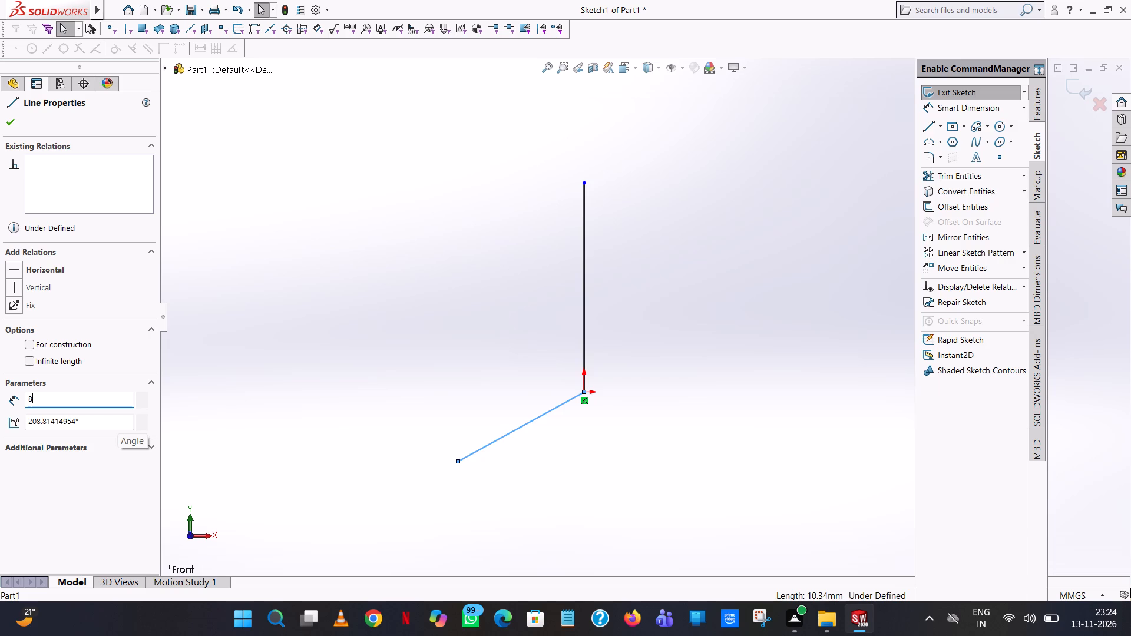
key(BackSpace)
key(5)
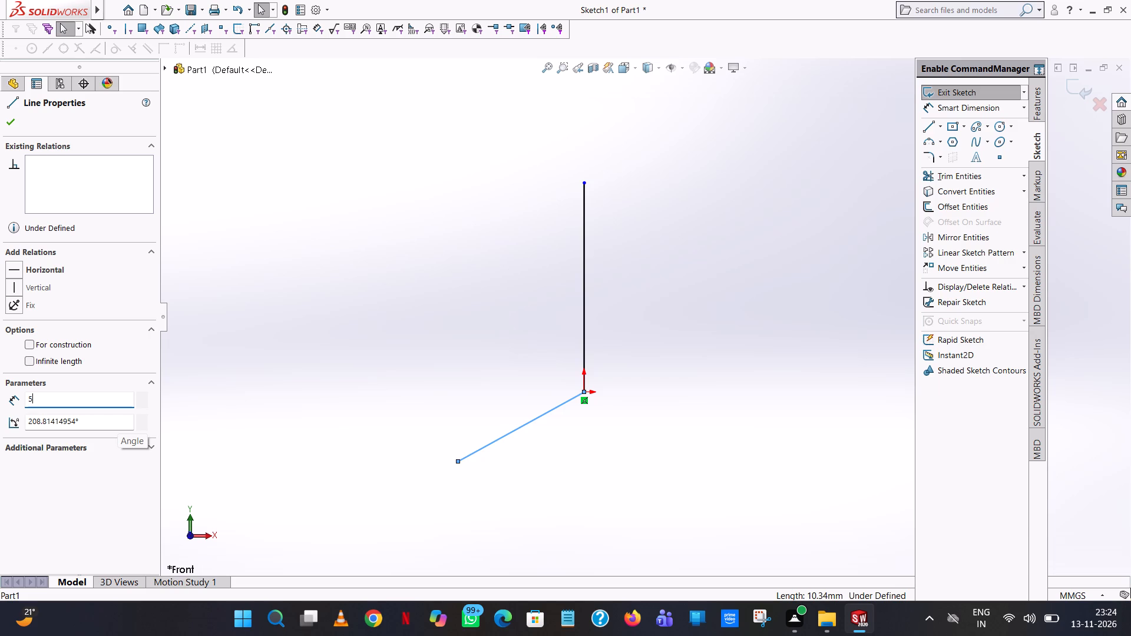
double_click(100, 425)
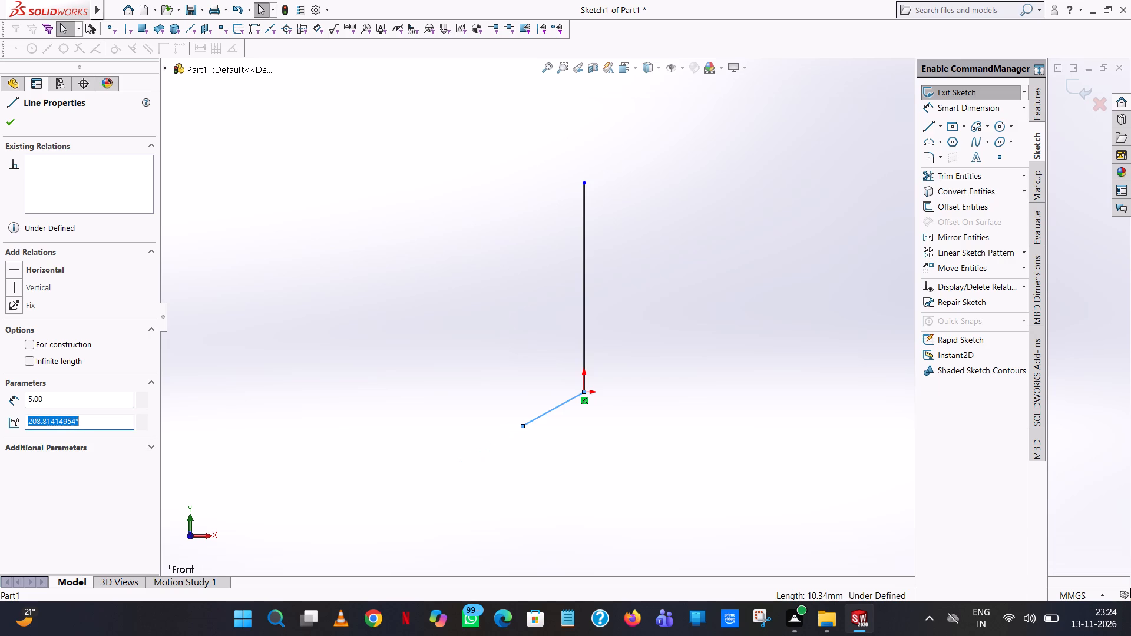
text(180)
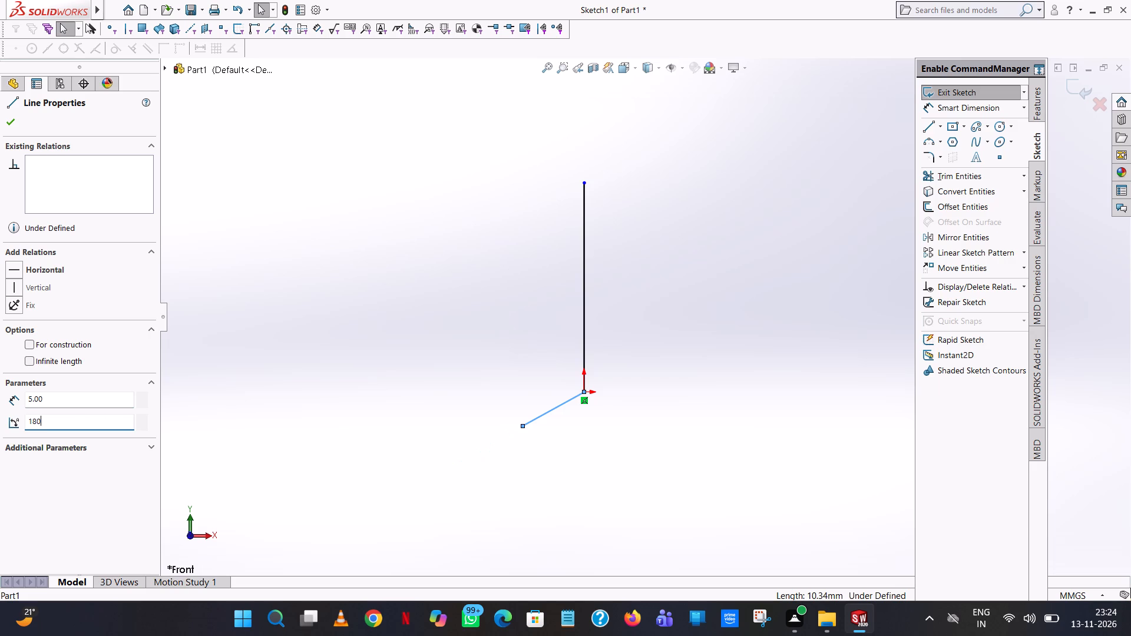
text(+30)
key(Return)
Sketch a horizontal line from the origin toward positive X and set its length to 10 mm.
click(932, 125)
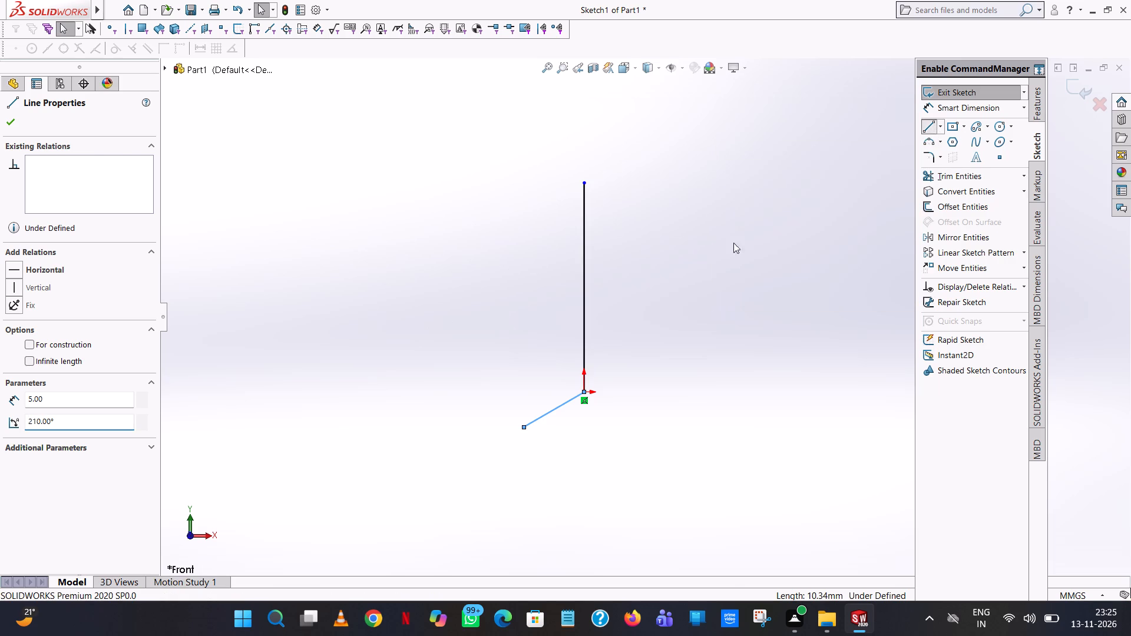
click(583, 392)
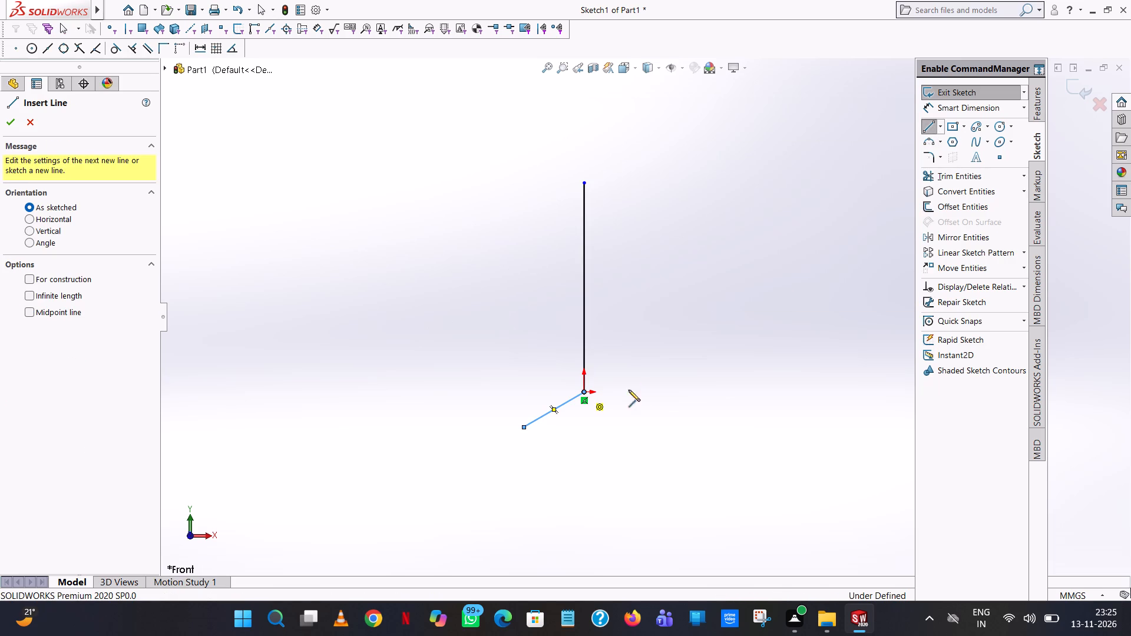
click(669, 389)
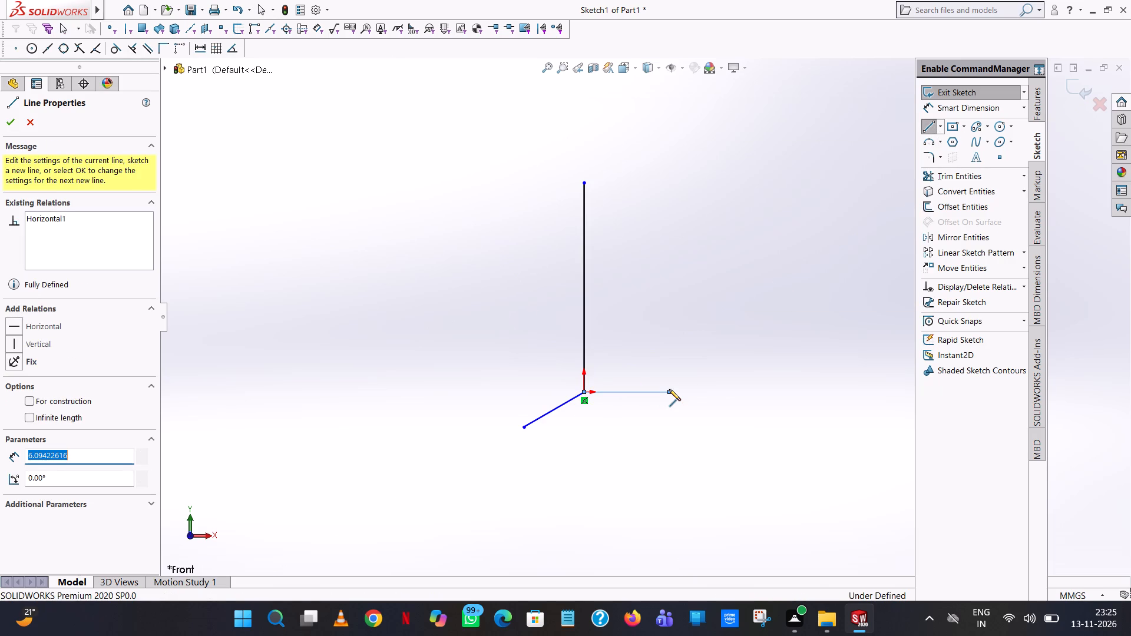
text(10)
key(Return)
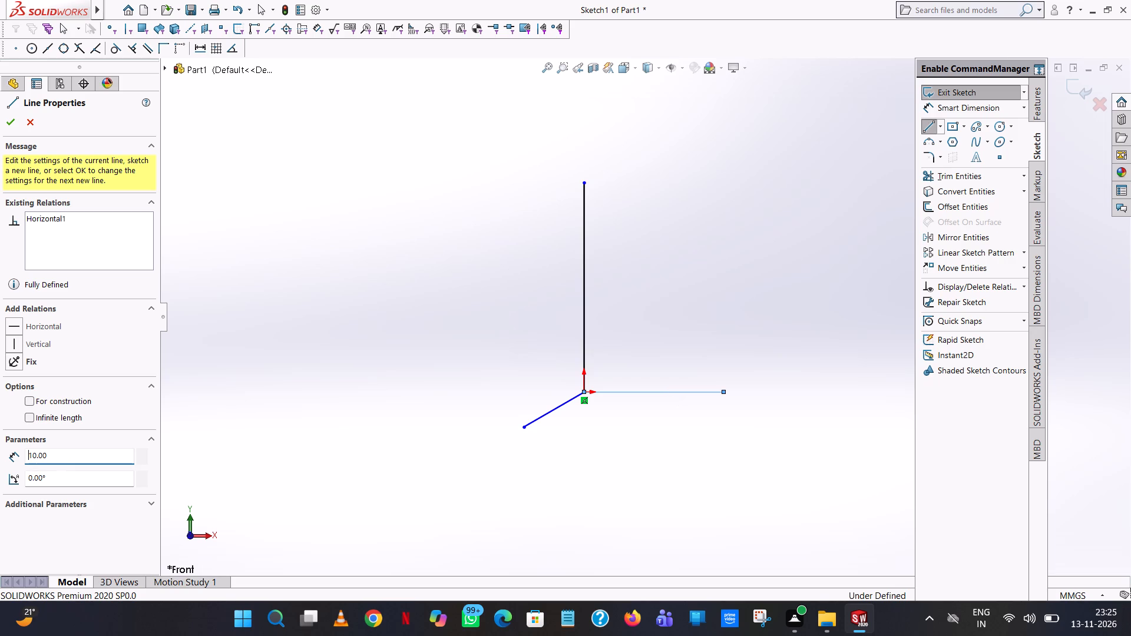
right_click(669, 389)
click(697, 402)
click(682, 395)
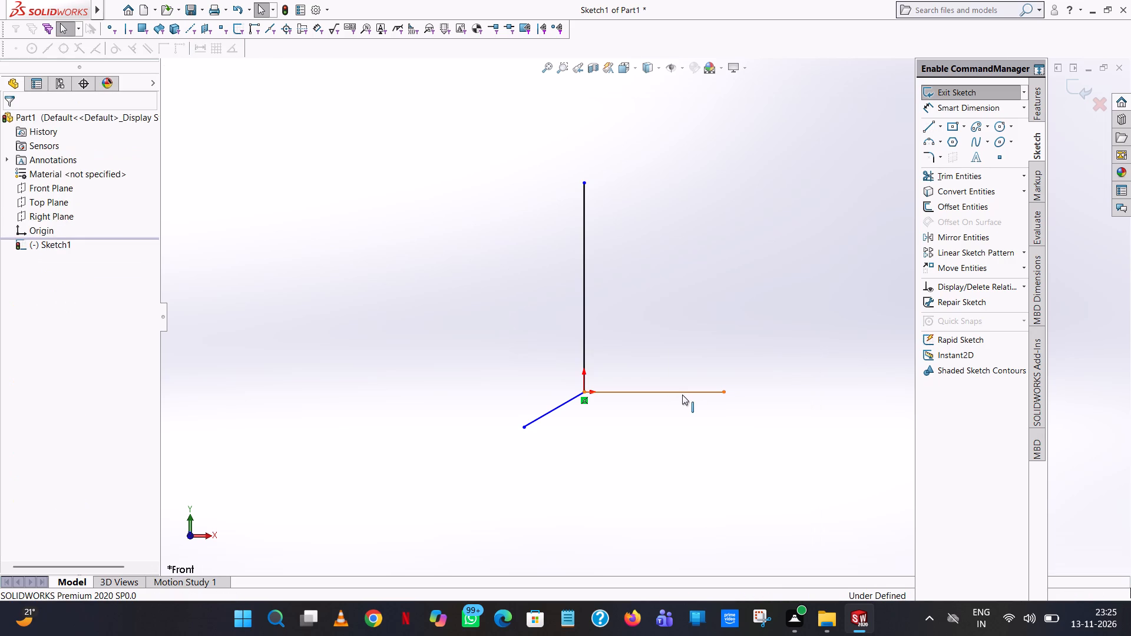
click(601, 295)
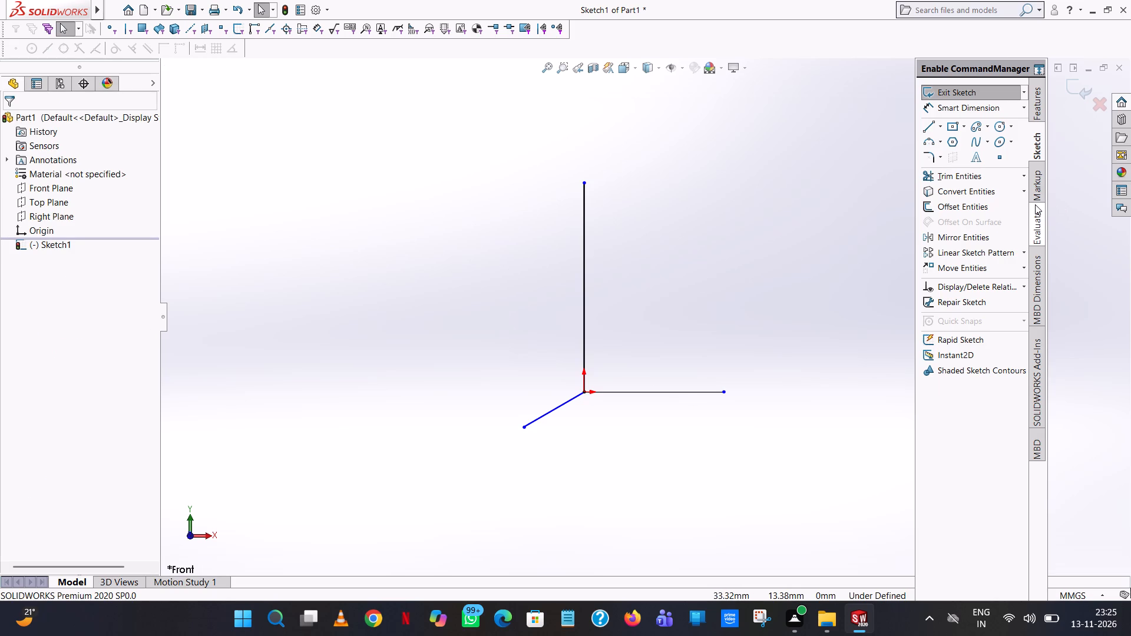
Sketch a line running vertically downward from the free end of the 10 mm horizontal line.
click(928, 128)
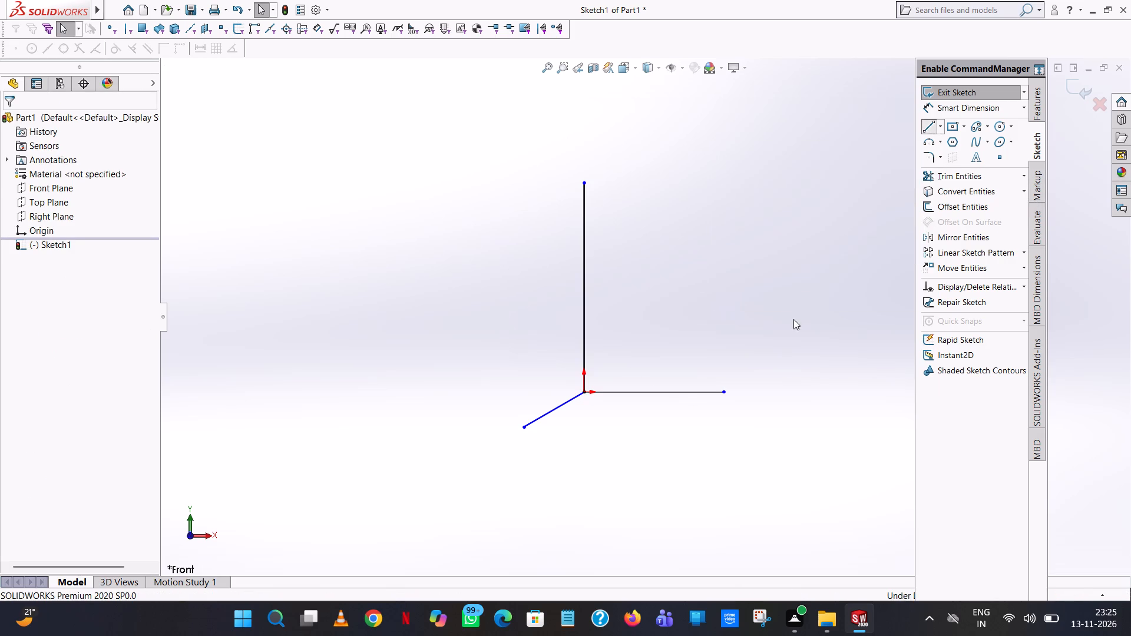
click(723, 392)
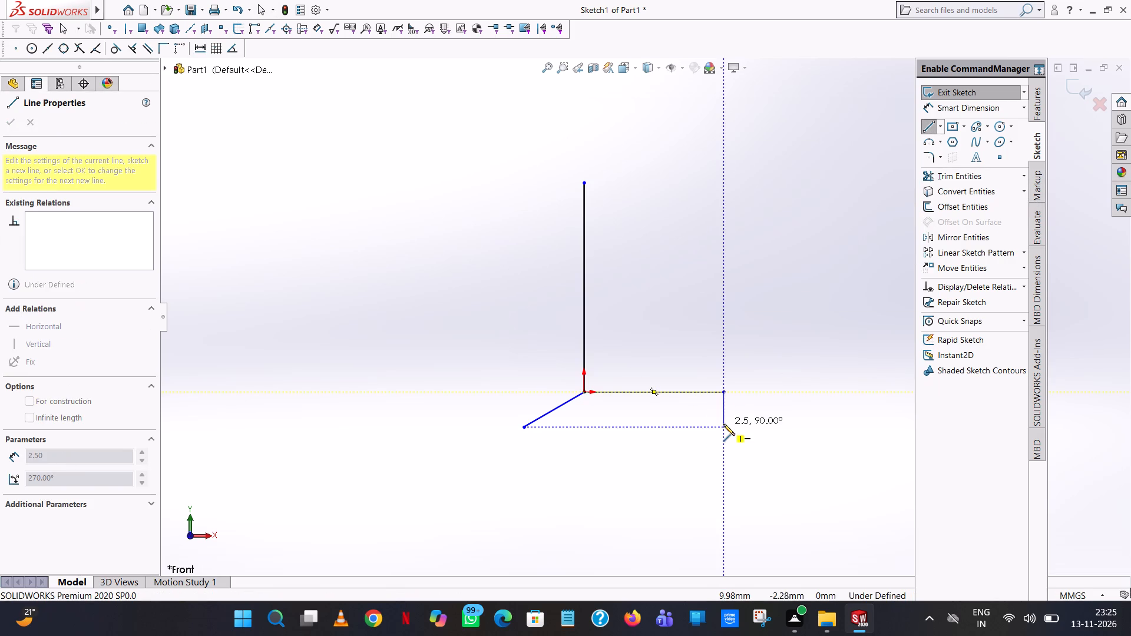
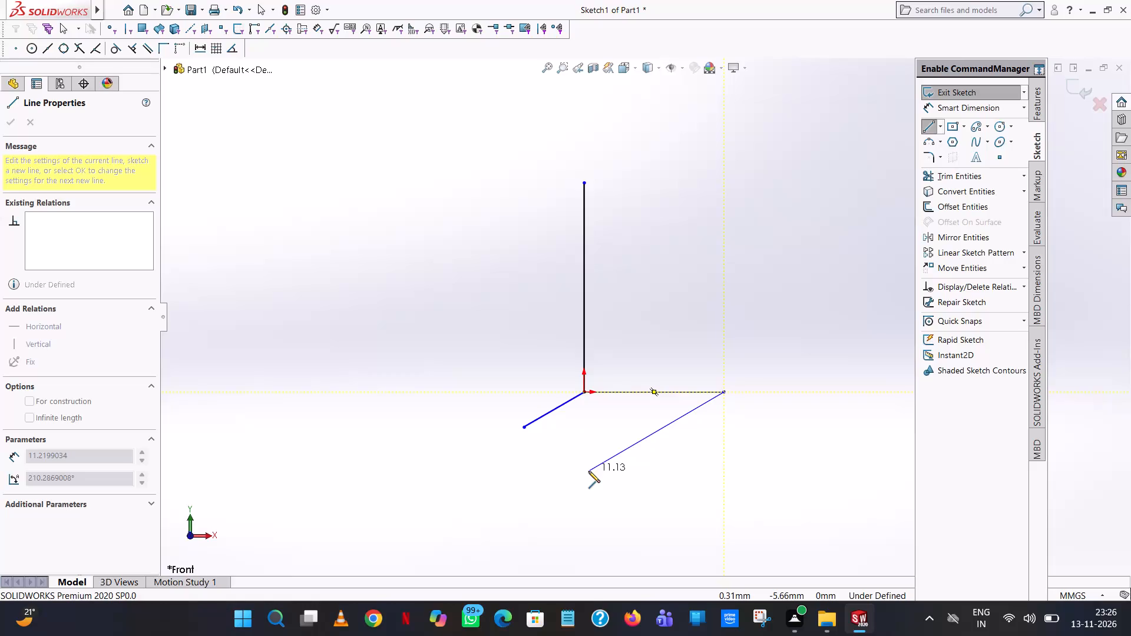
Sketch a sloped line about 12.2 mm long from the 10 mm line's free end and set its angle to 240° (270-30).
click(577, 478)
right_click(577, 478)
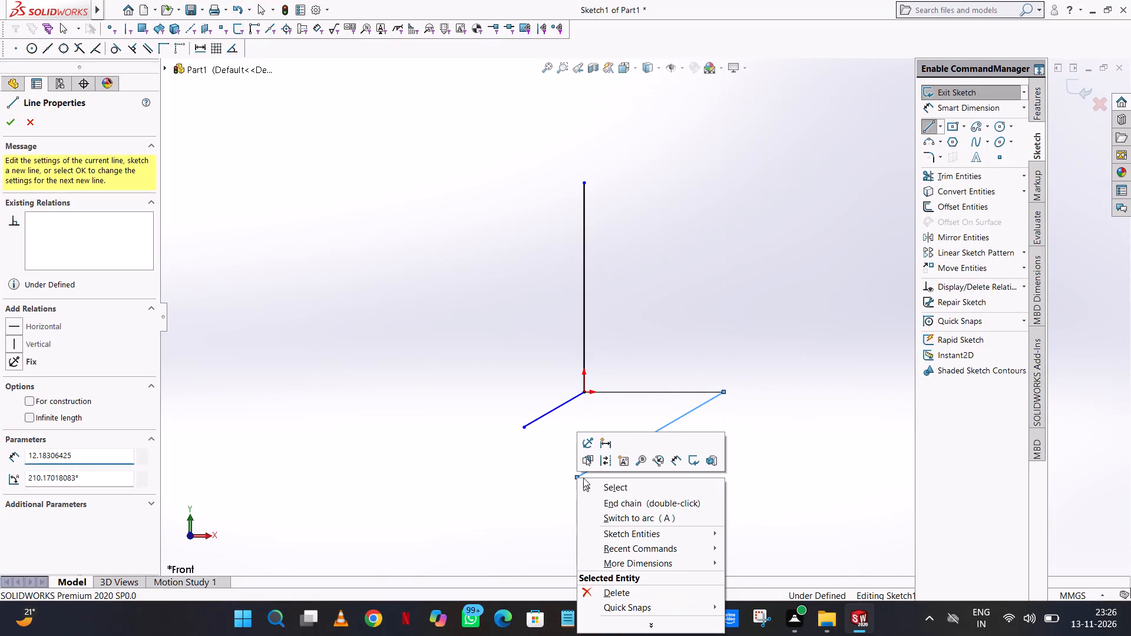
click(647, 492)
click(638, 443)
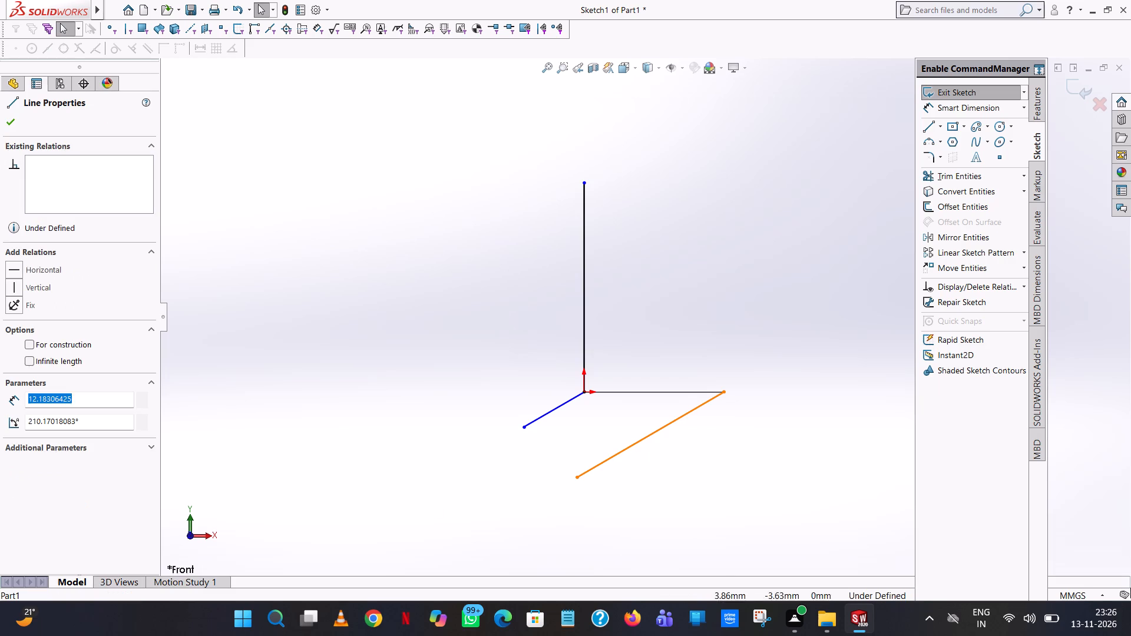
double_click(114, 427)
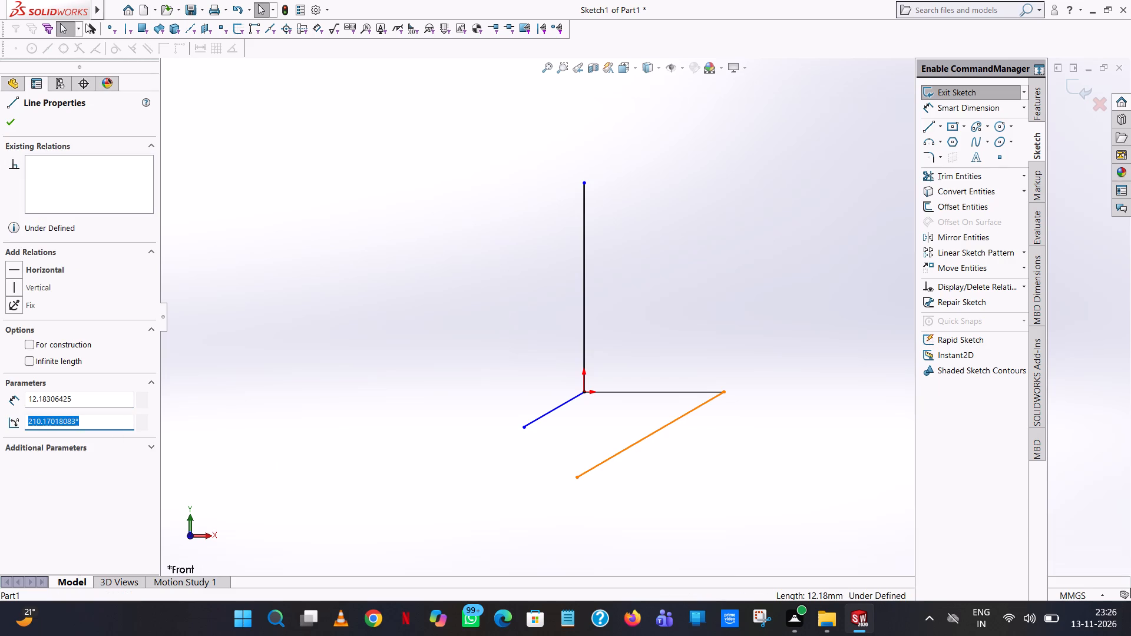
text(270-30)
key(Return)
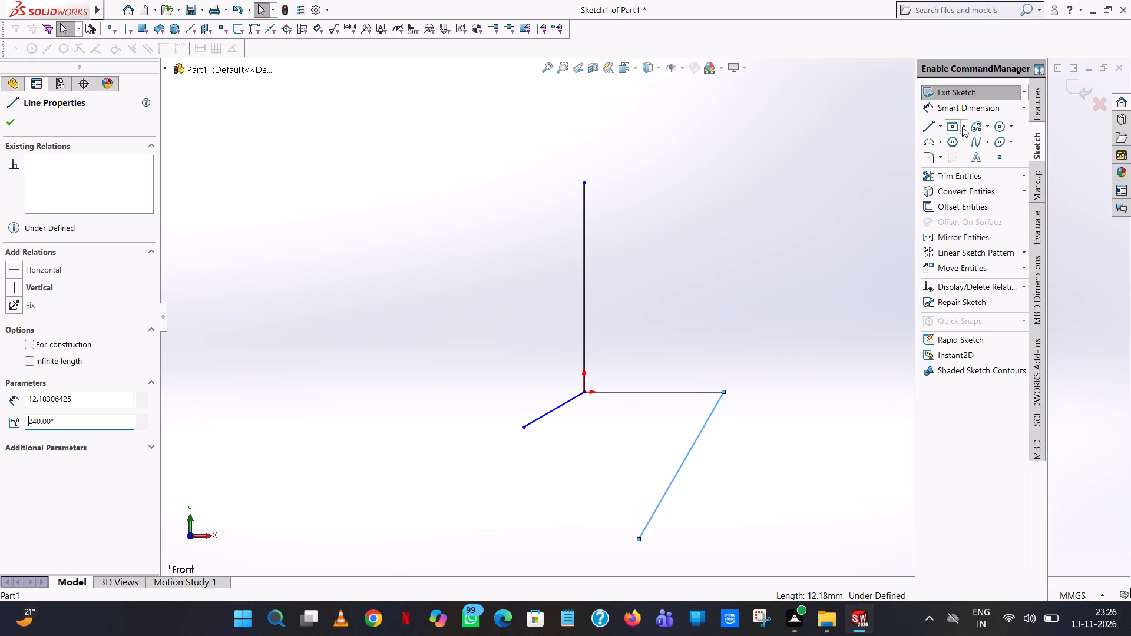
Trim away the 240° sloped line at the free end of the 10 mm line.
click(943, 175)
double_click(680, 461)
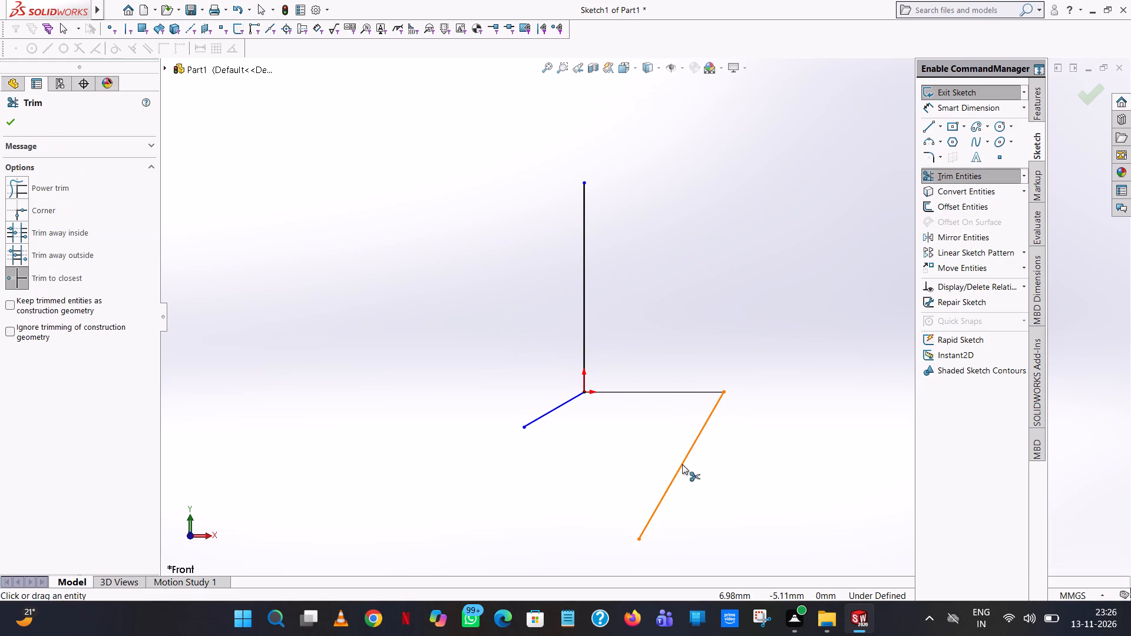
Sketch a sloped line about 14.6 mm long from the 10 mm line's free end and set its angle to 210° (180+30).
click(928, 123)
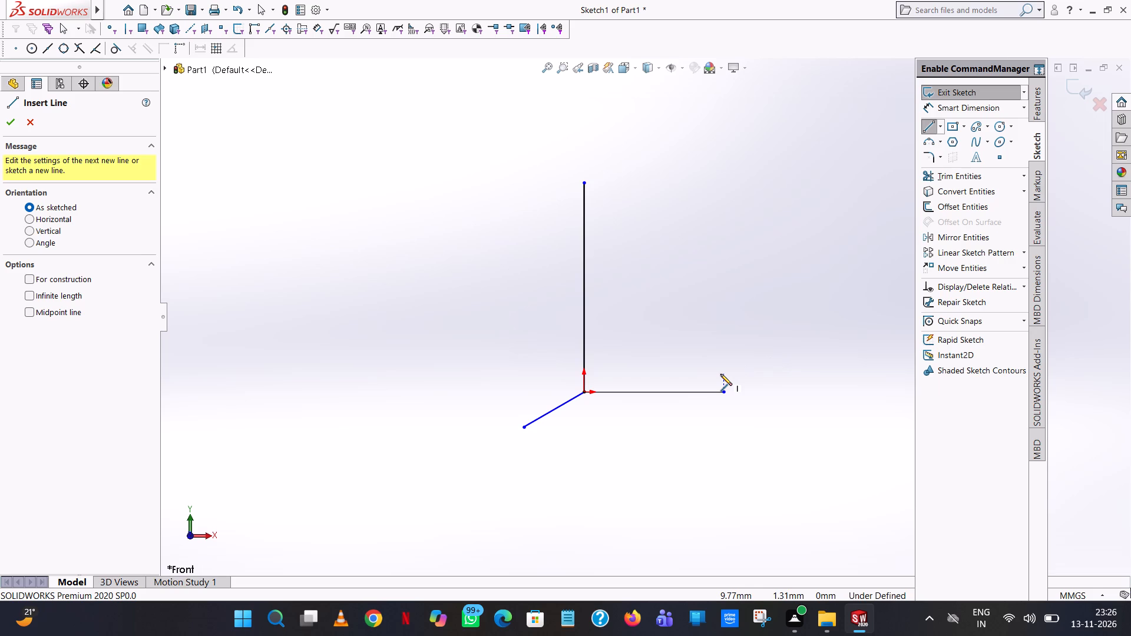
click(725, 392)
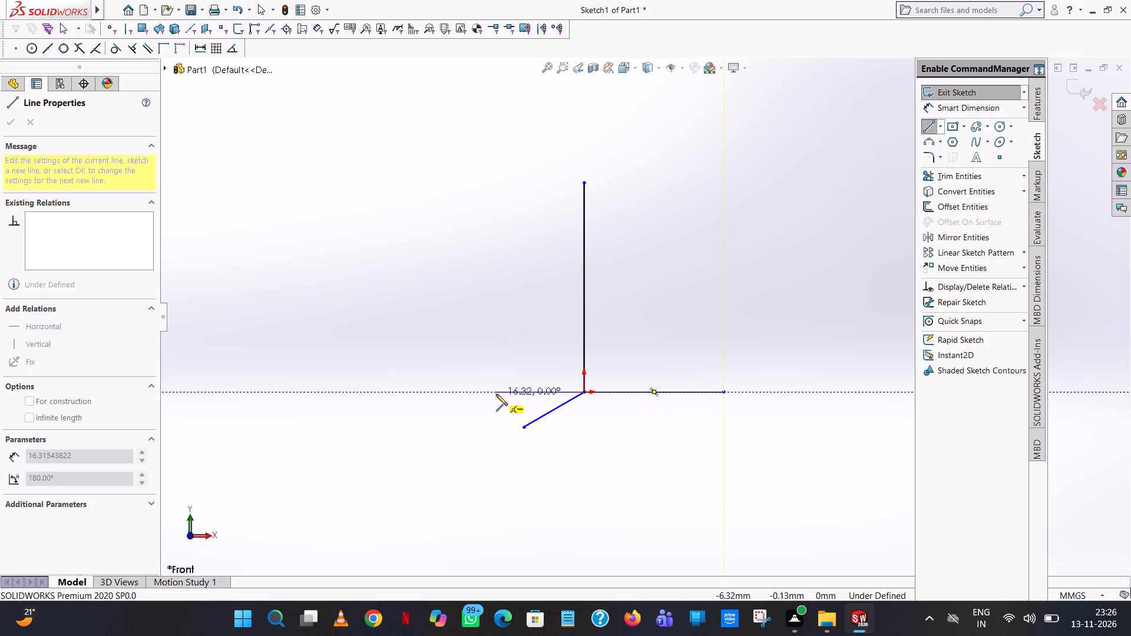
click(534, 466)
right_click(534, 466)
click(557, 474)
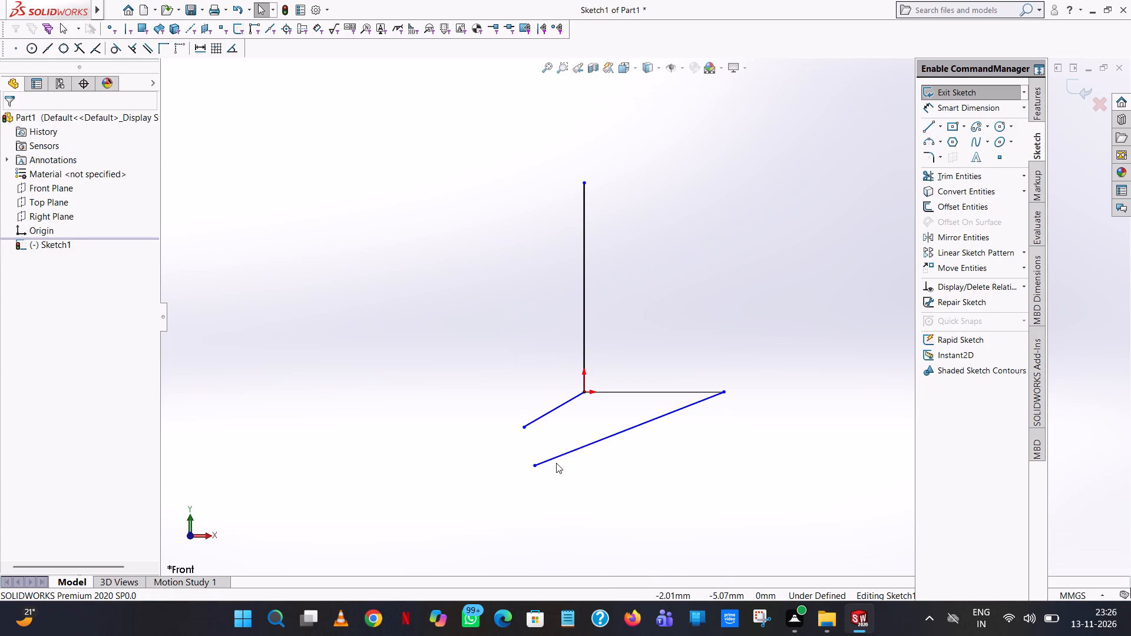
click(559, 458)
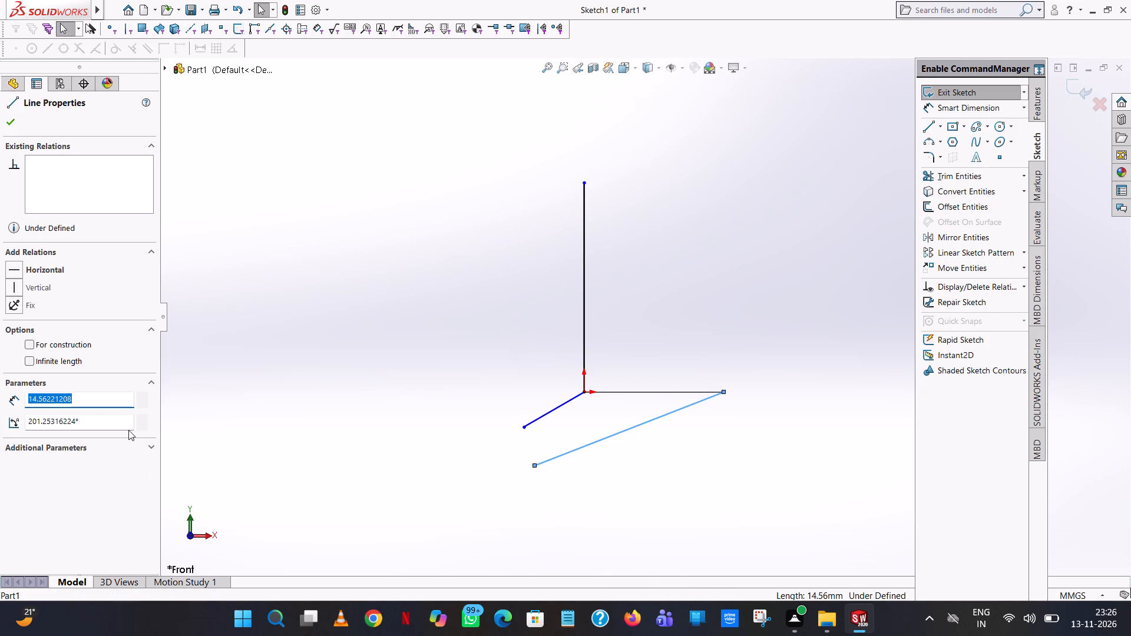
double_click(108, 422)
text(180+30)
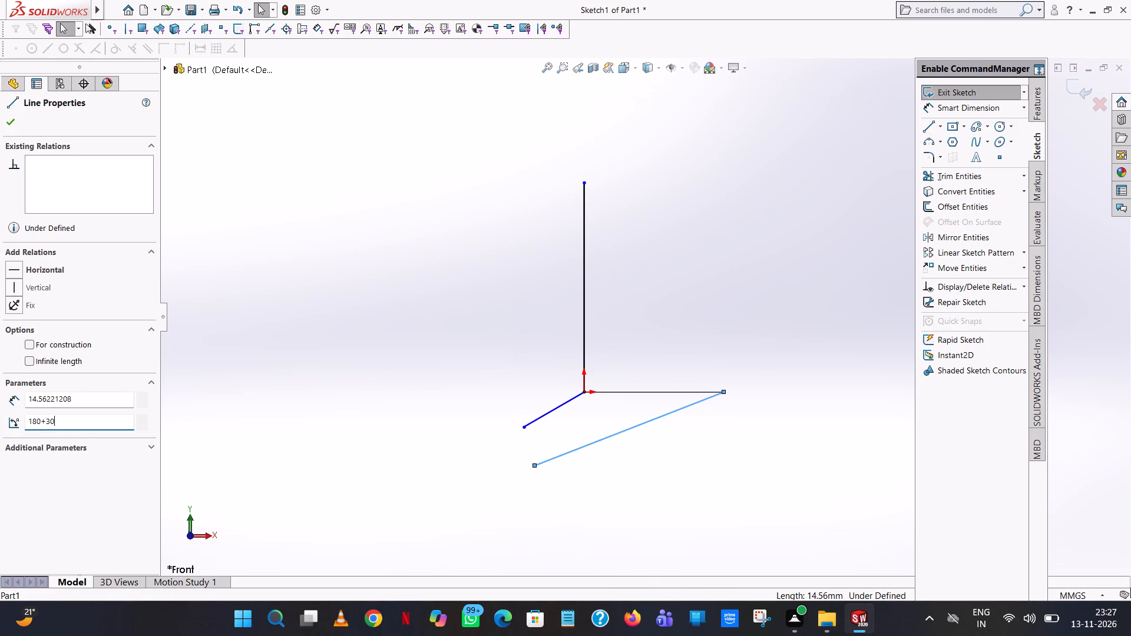
key(Return)
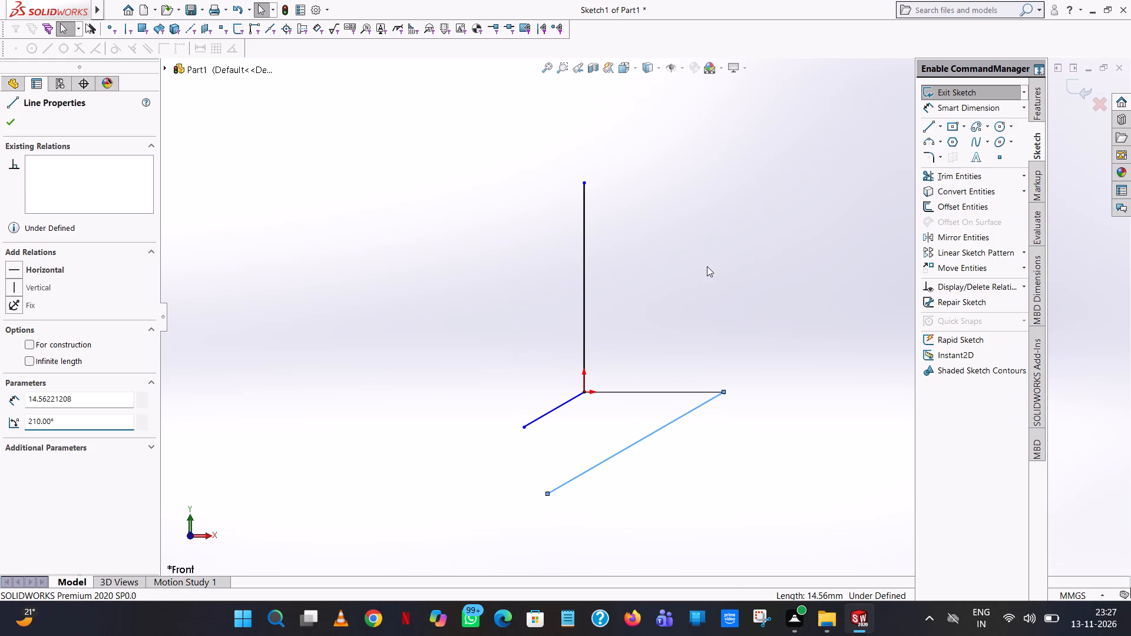
click(707, 266)
Sketch a 5 mm line at 300° from the short sloped line's free end, perpendicular to it, ending on the long sloped line.
click(924, 129)
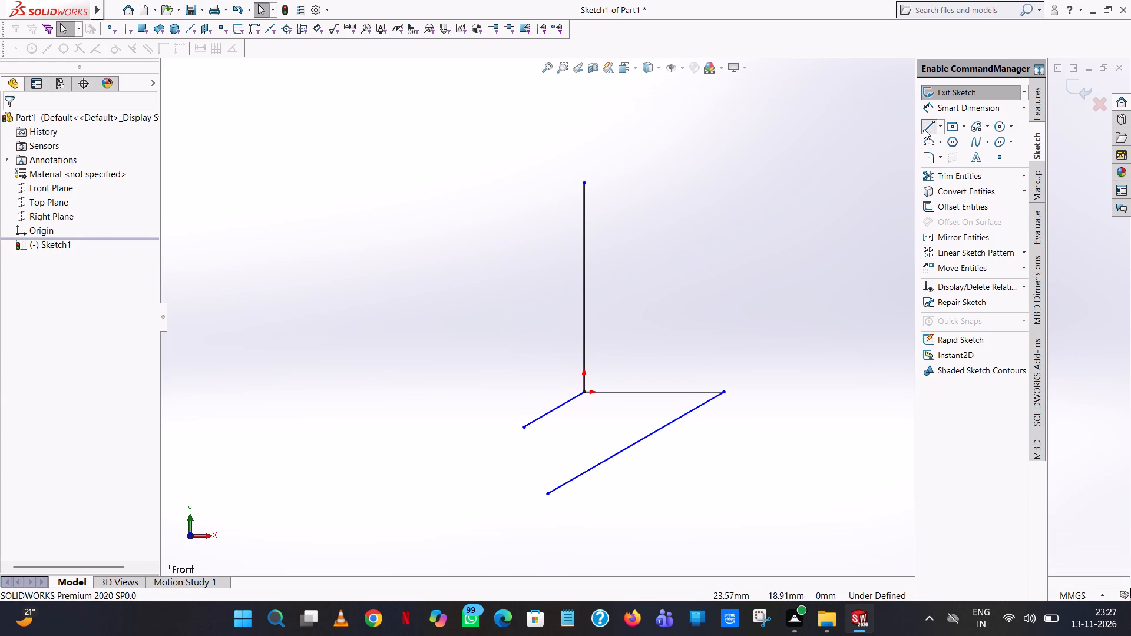
scroll(520, 461, down, 3)
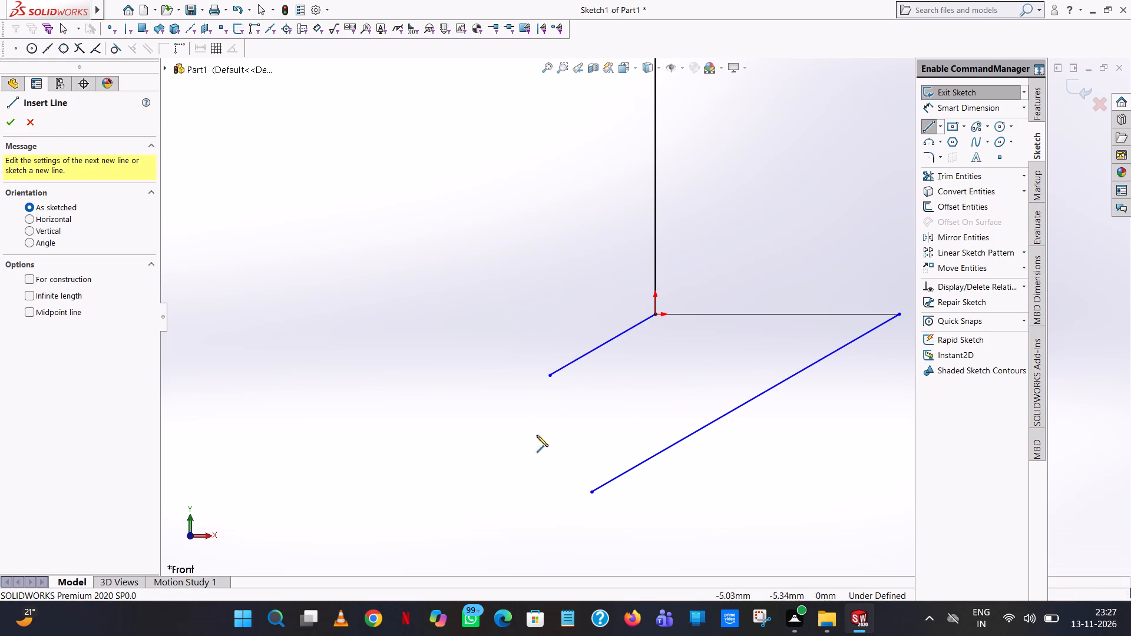
click(550, 376)
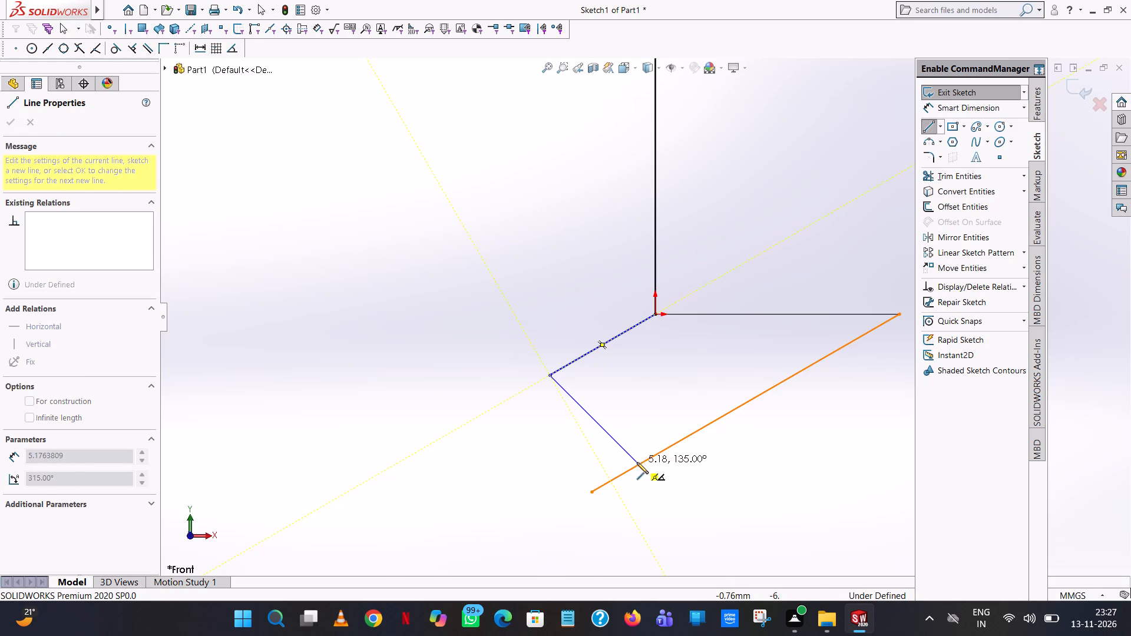
click(610, 481)
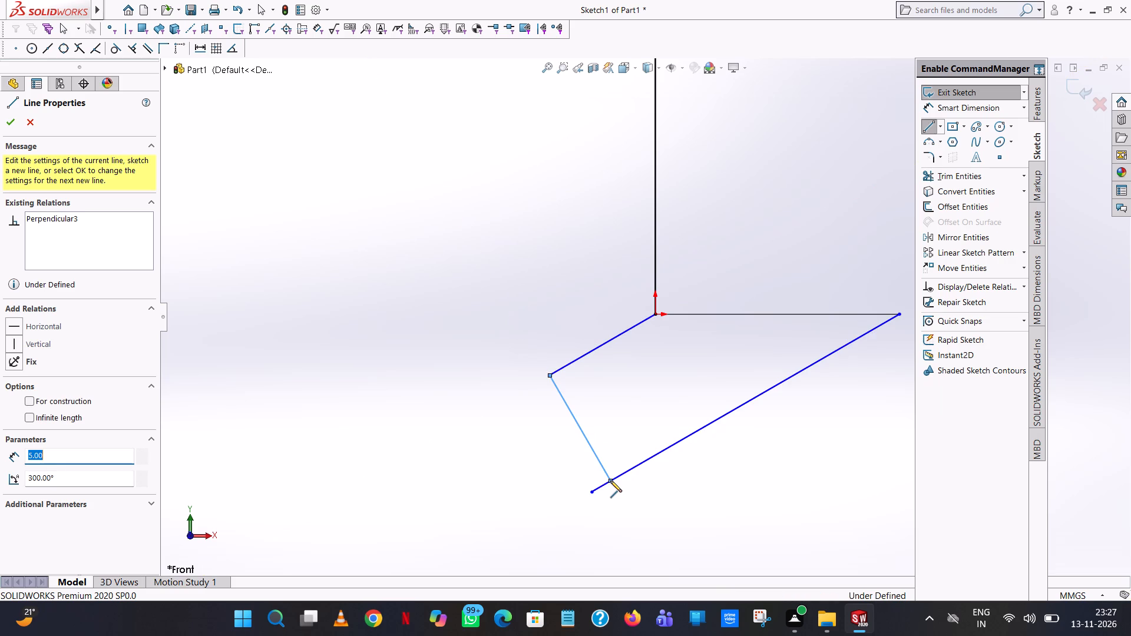
right_click(610, 481)
click(643, 486)
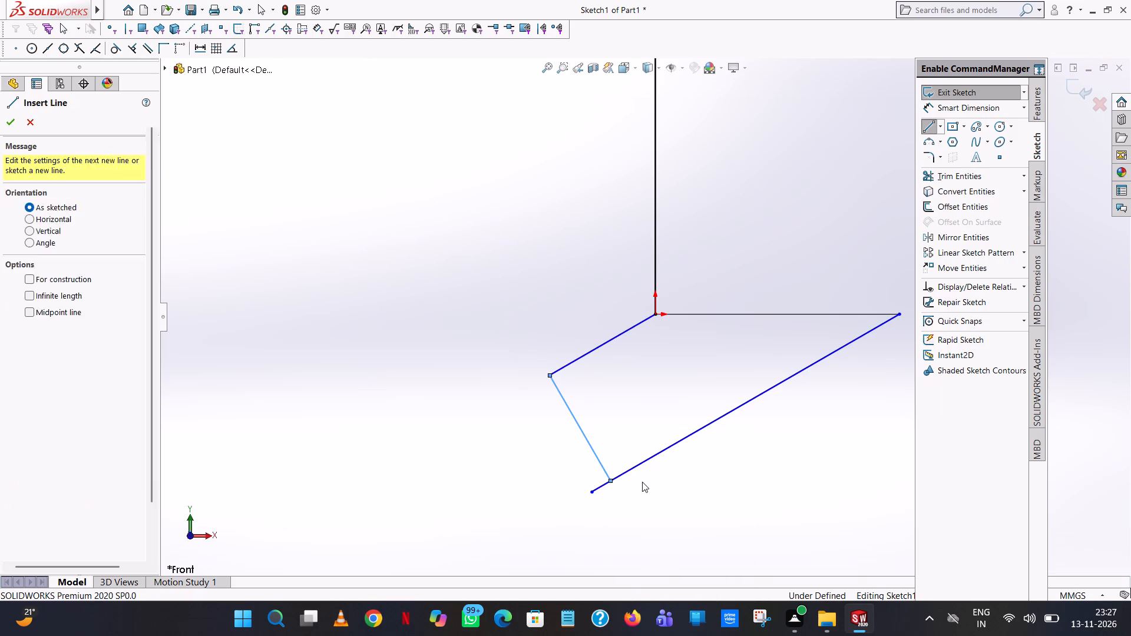
Trim the long sloped line's overhang beyond the perpendicular 5 mm end line.
click(974, 176)
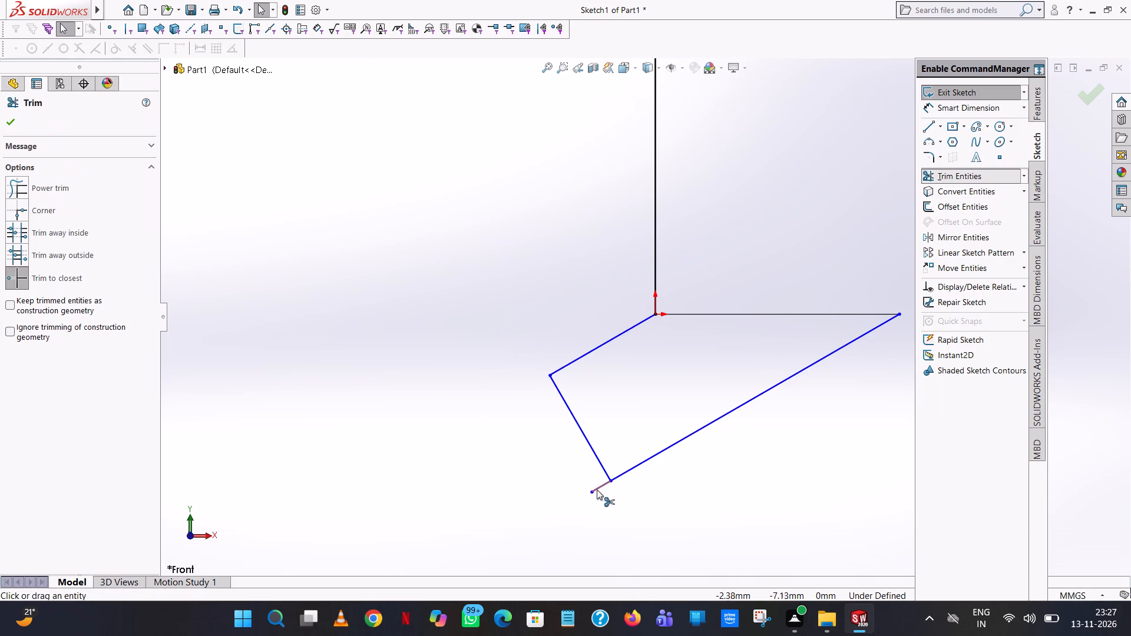
click(596, 490)
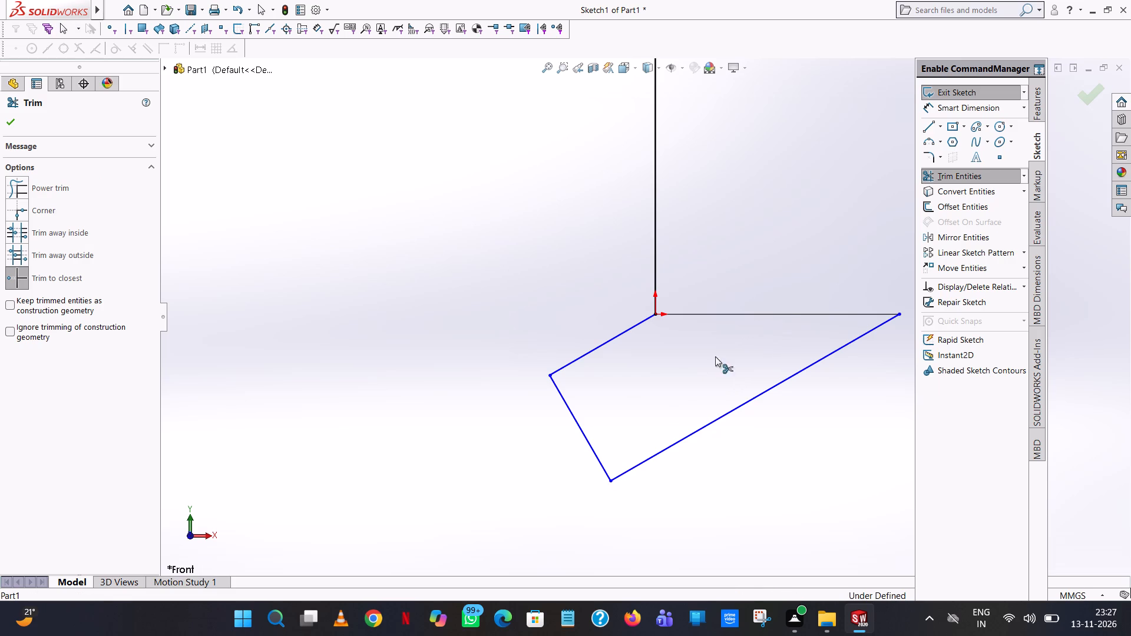
Sketch a 2 mm line from the profile's lowest corner along the perpendicular end line at 120°.
scroll(621, 467, down, 4)
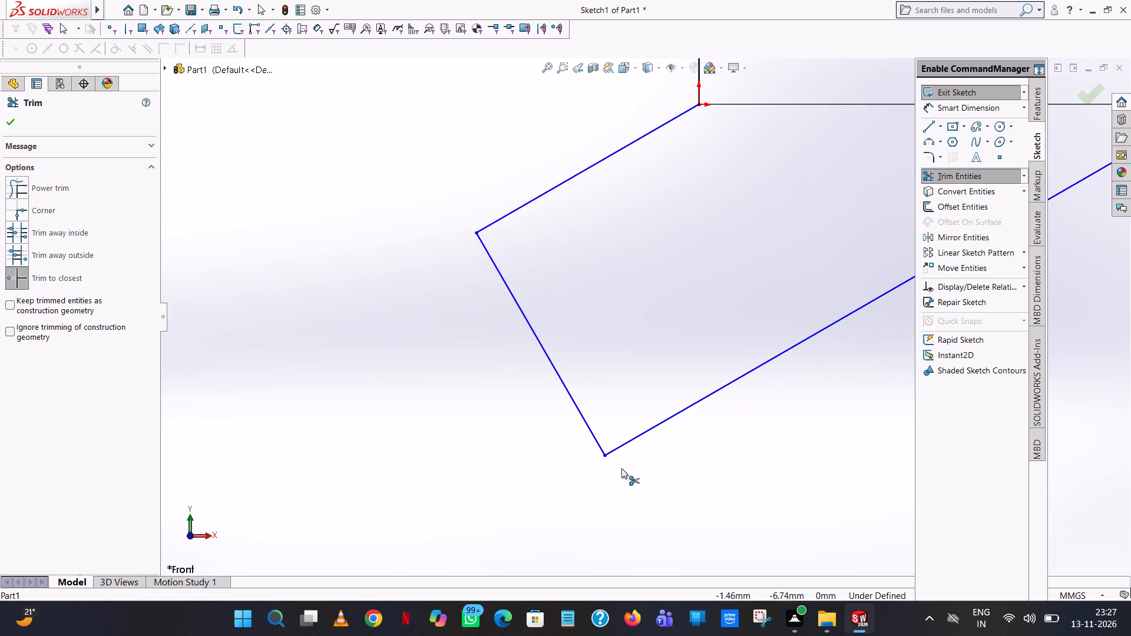
click(931, 123)
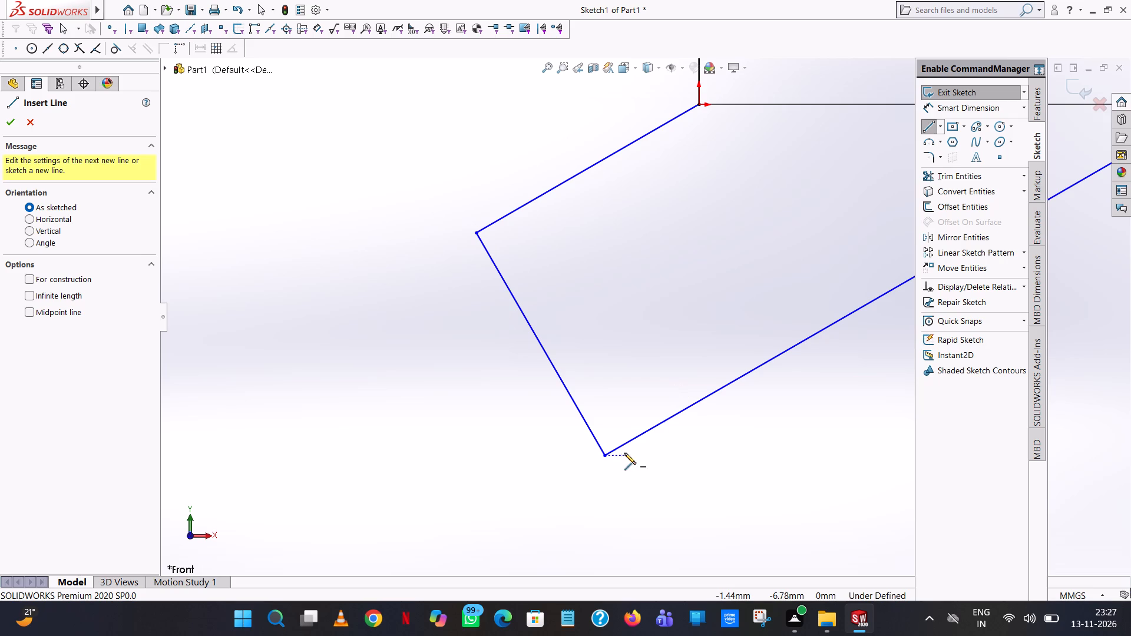
click(606, 455)
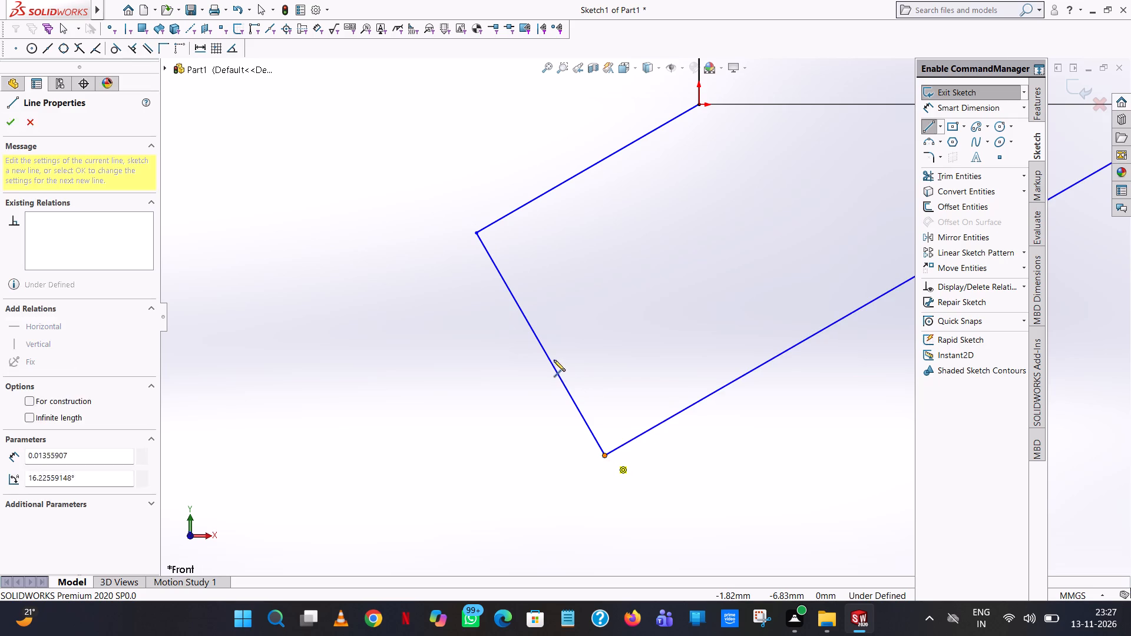
click(545, 353)
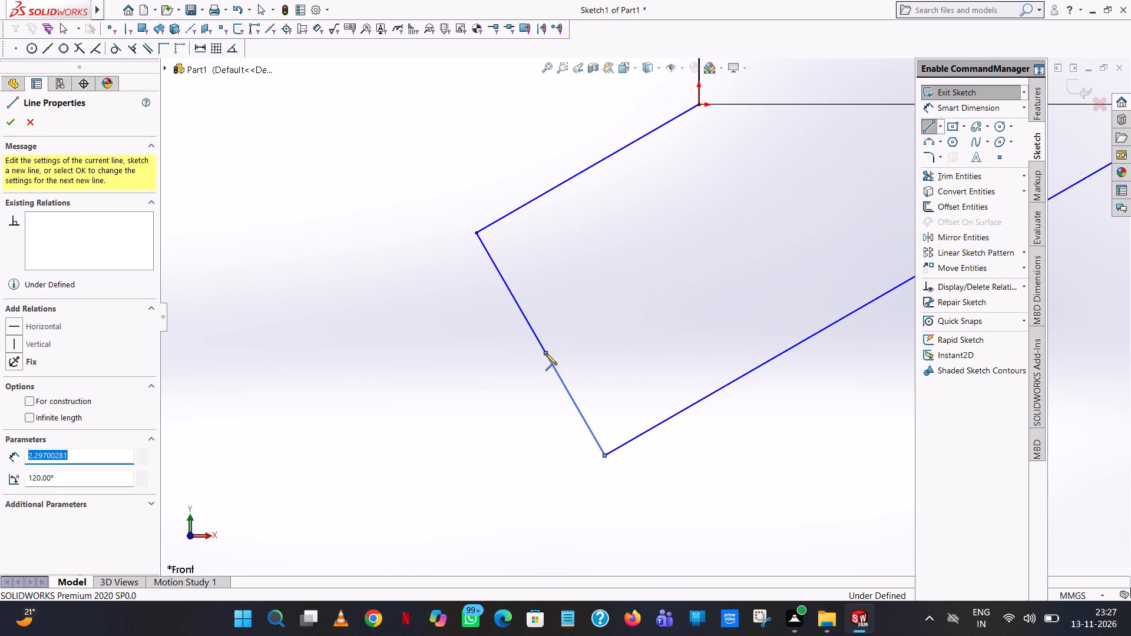
key(2)
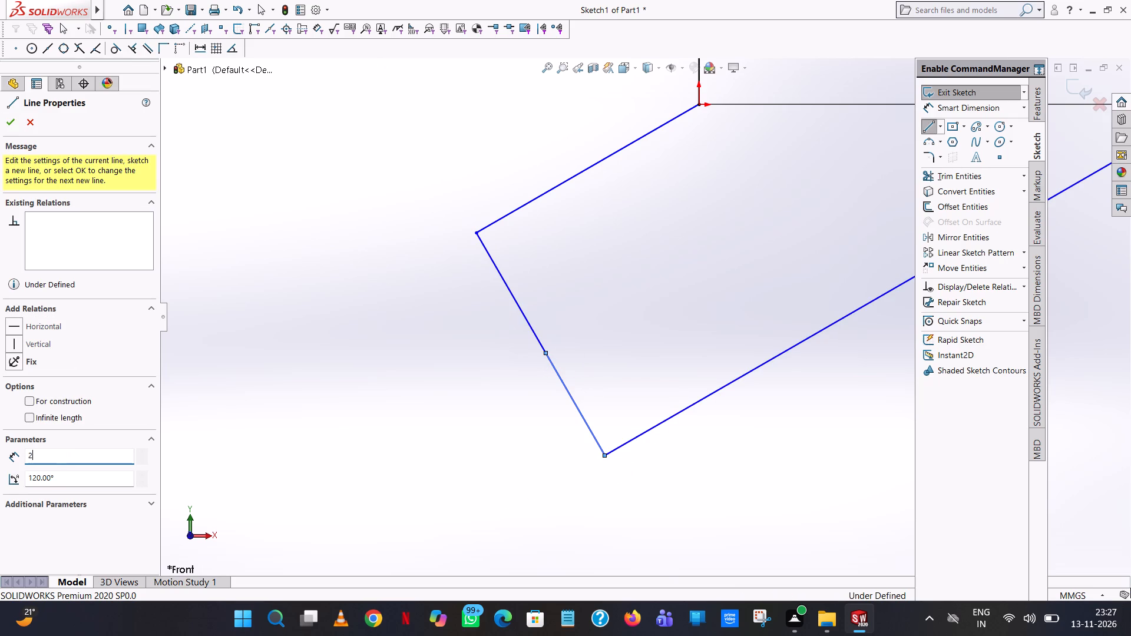
key(Return)
Sketch a 1 mm line from the 2 mm line's upper end into the profile, perpendicular to the end line at 30°.
click(604, 337)
key(1)
key(Return)
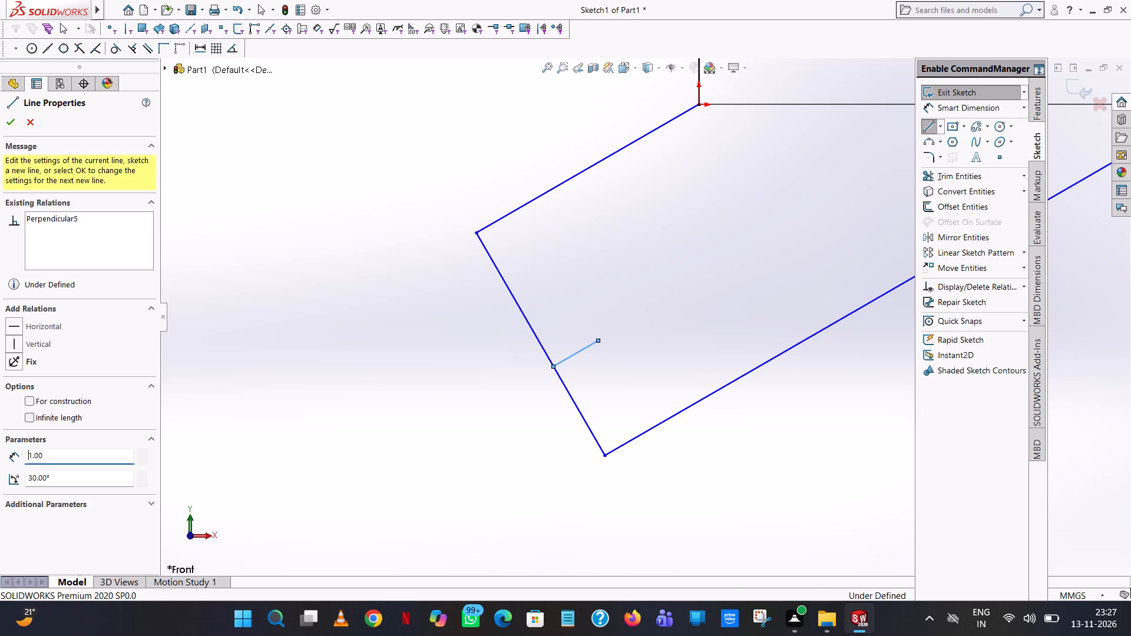
right_click(604, 337)
click(667, 340)
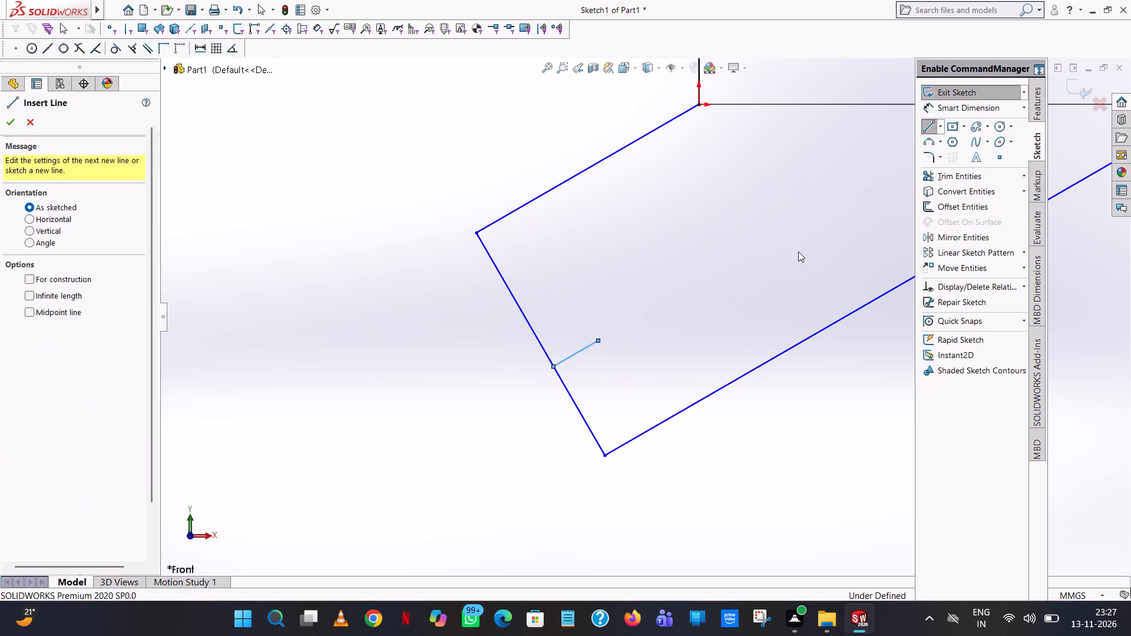
Sketch a circle centred on the inner end of the 1 mm line and set its radius to 1 mm.
click(1003, 125)
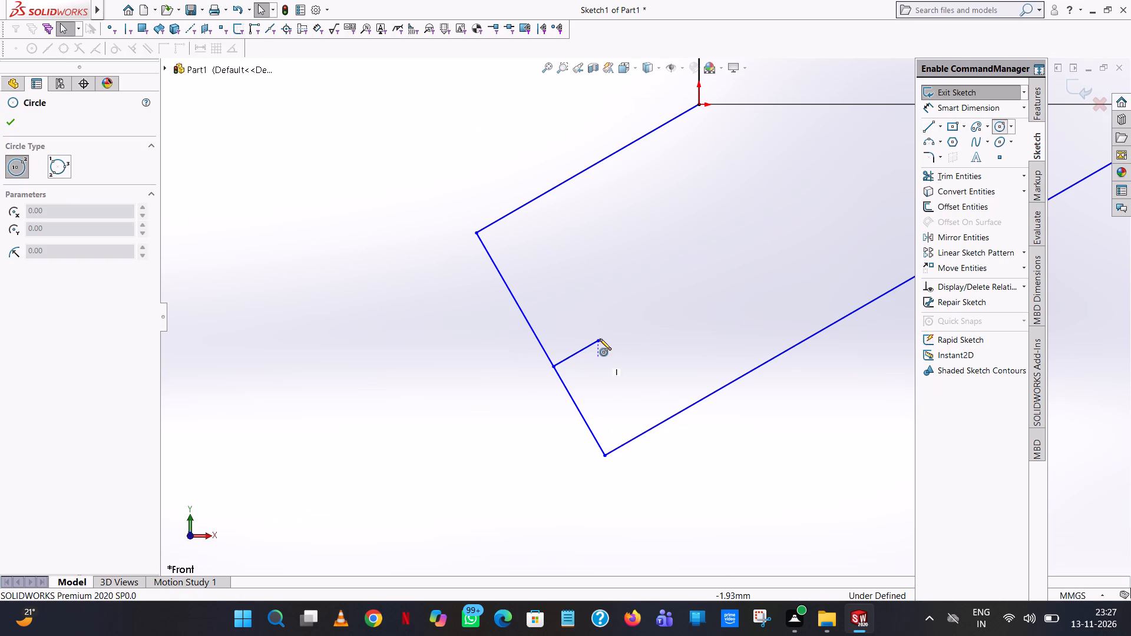
click(599, 339)
click(634, 286)
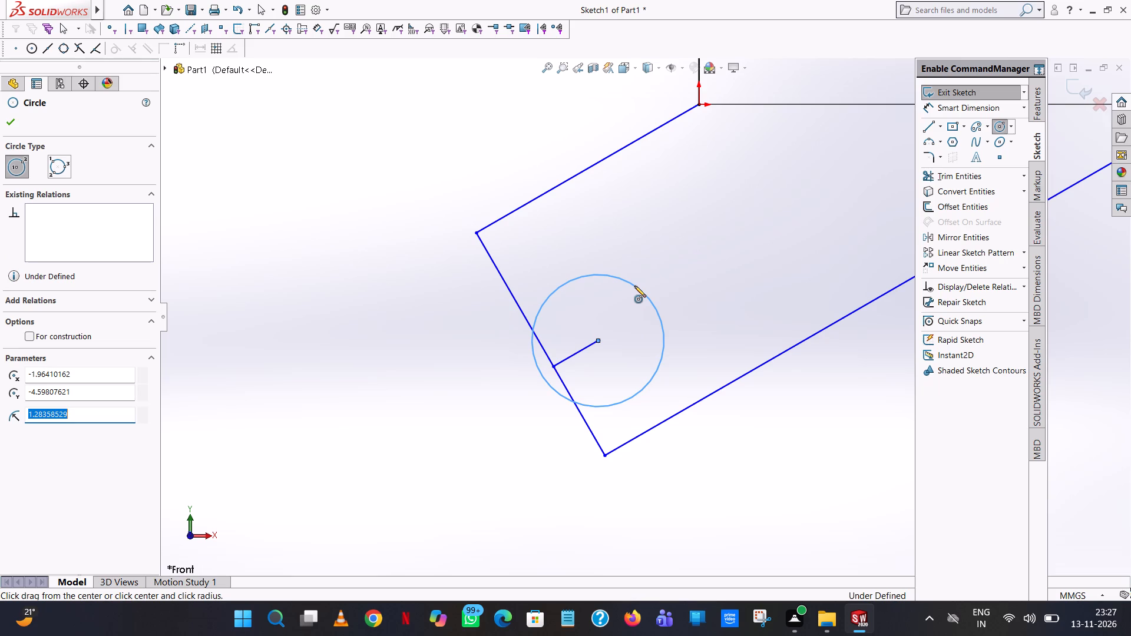
key(1)
key(Return)
right_click(634, 286)
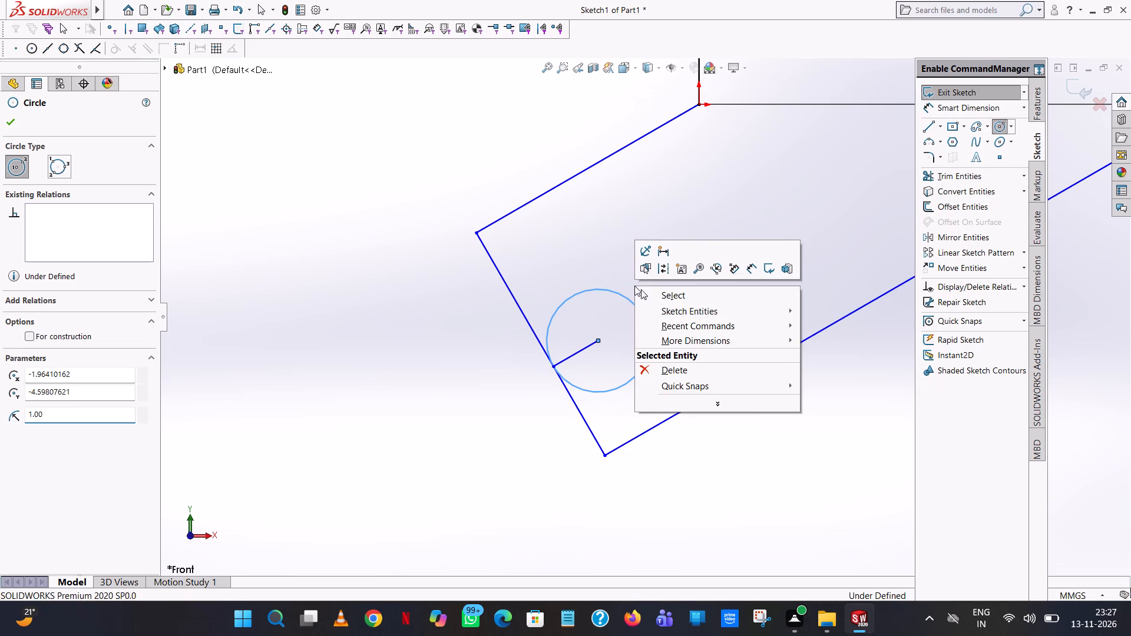
click(653, 294)
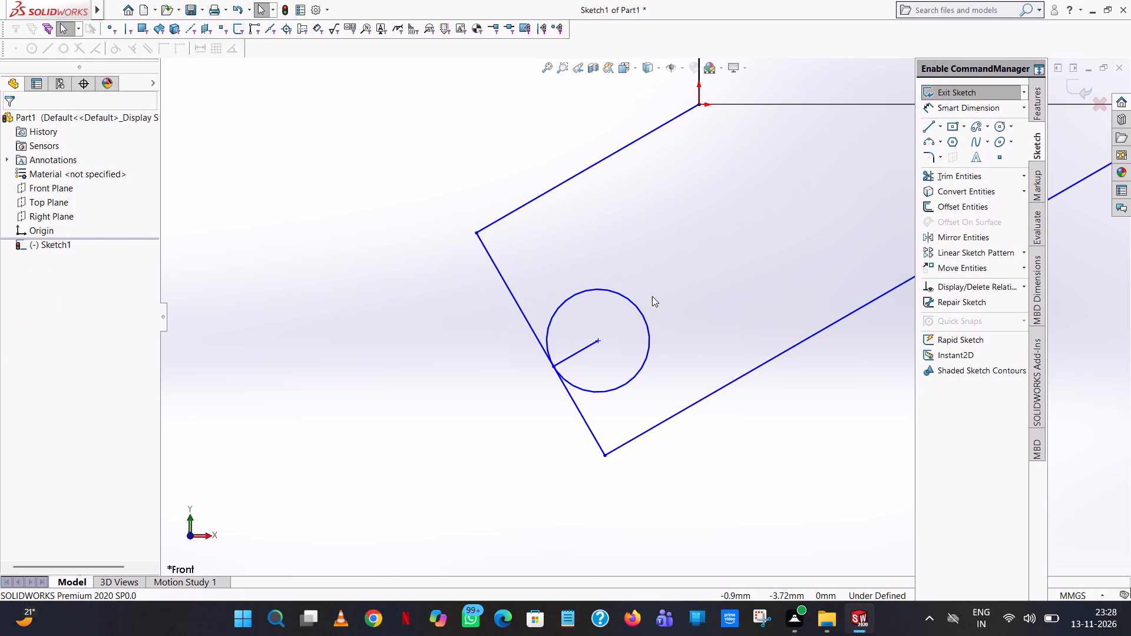
drag(659, 302, 675, 317)
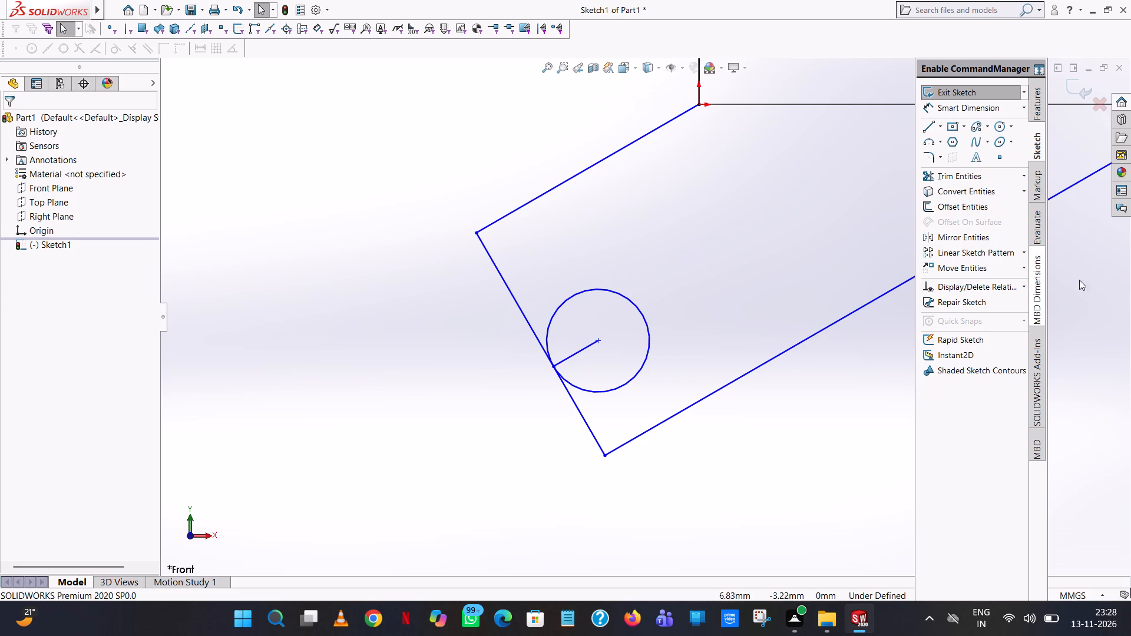
Sketch a line about 0.95 mm long from the circle's lower side to the sloped end line, perpendicular to it.
click(924, 130)
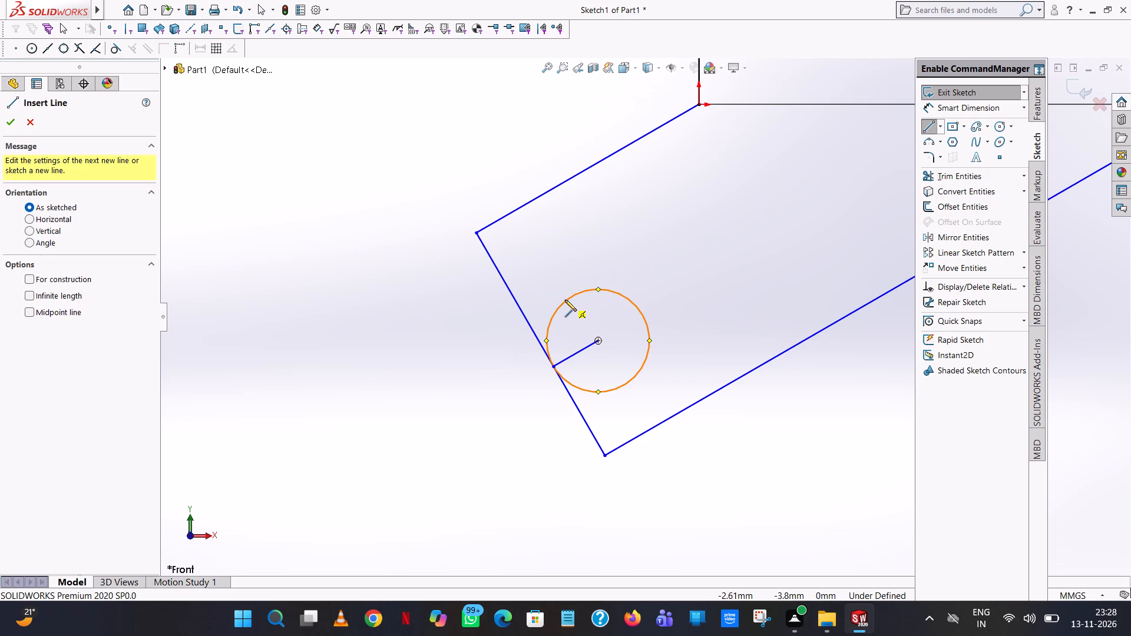
click(579, 290)
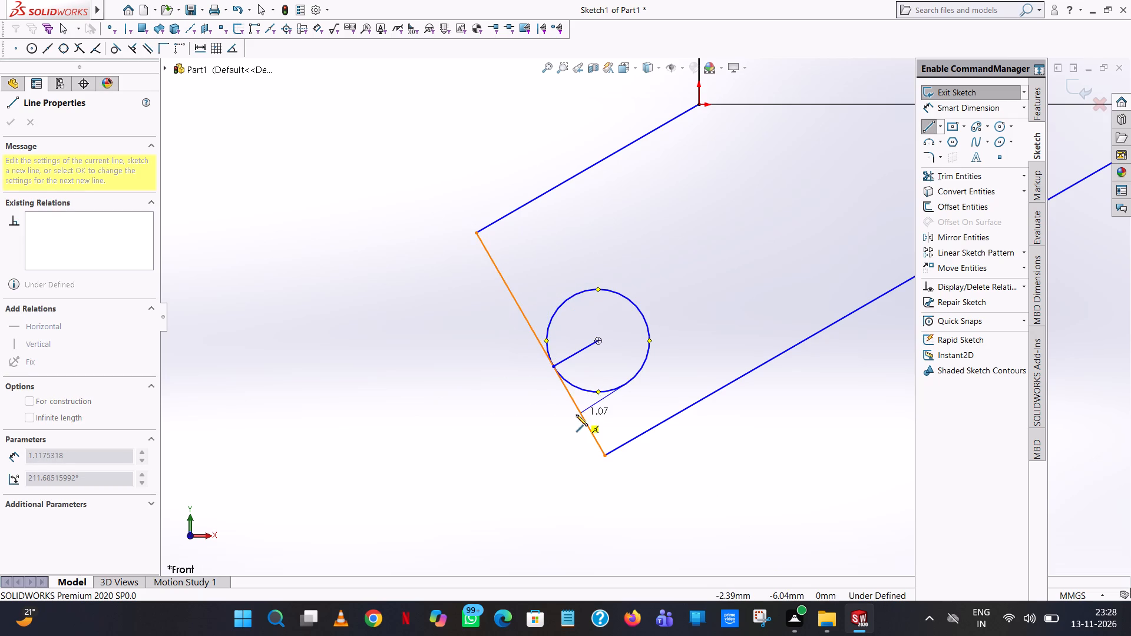
scroll(576, 415, down, 11)
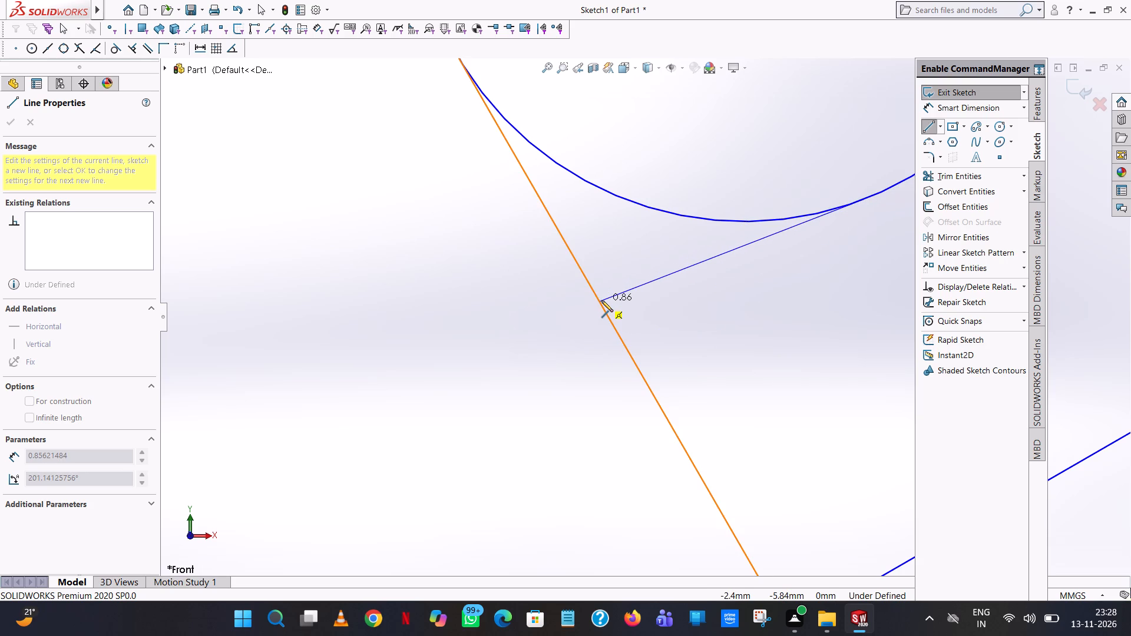
scroll(601, 300, up, 4)
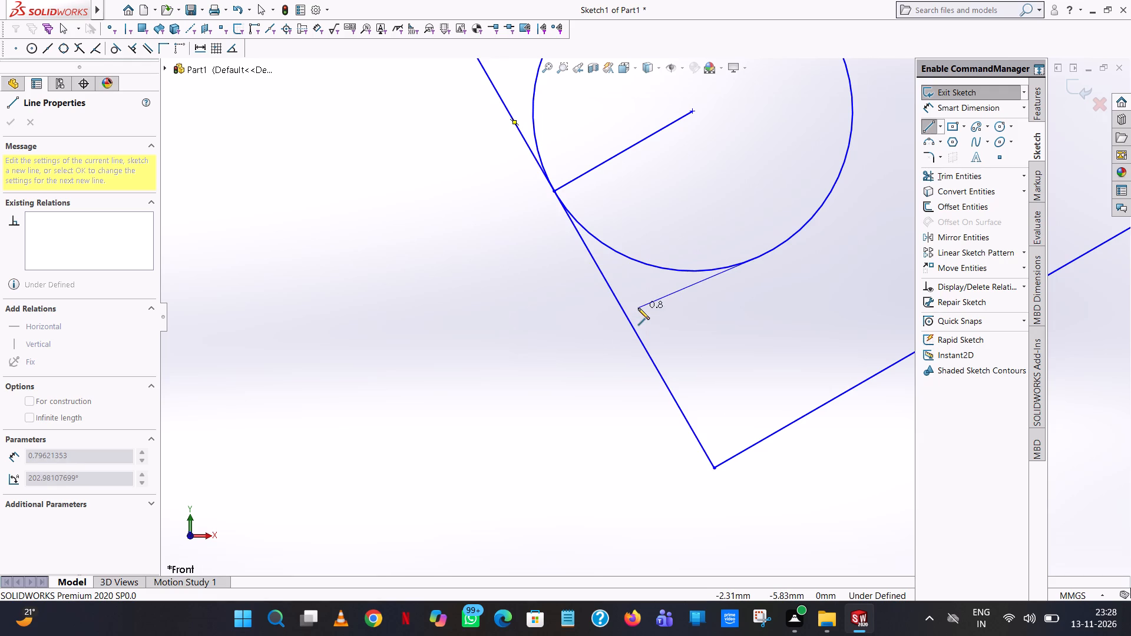
scroll(638, 308, up, 4)
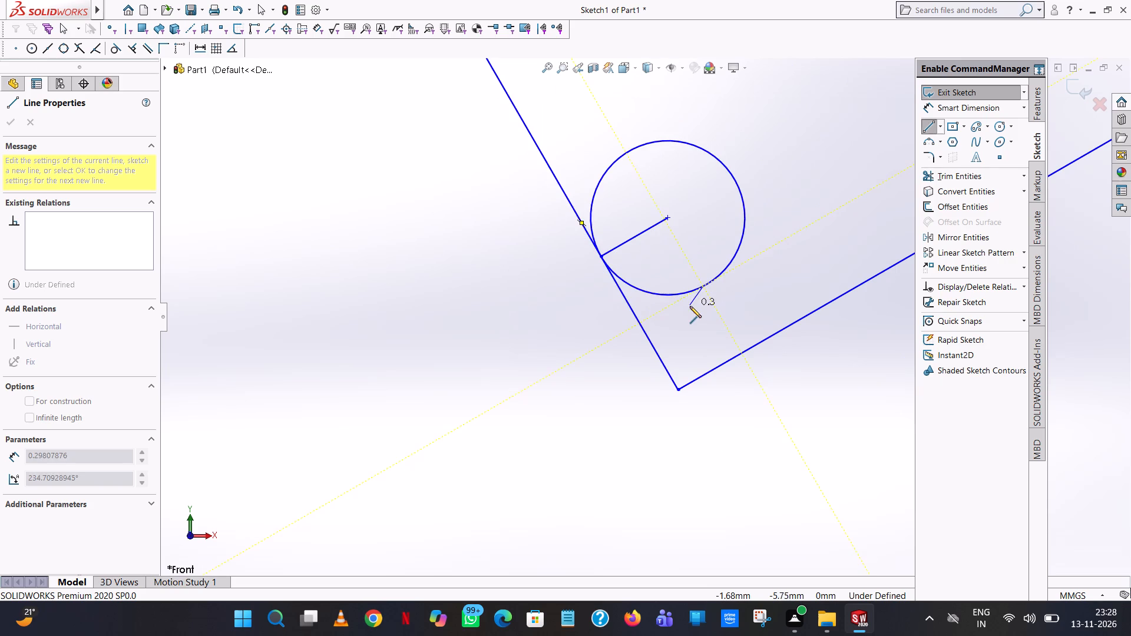
click(640, 323)
right_click(640, 323)
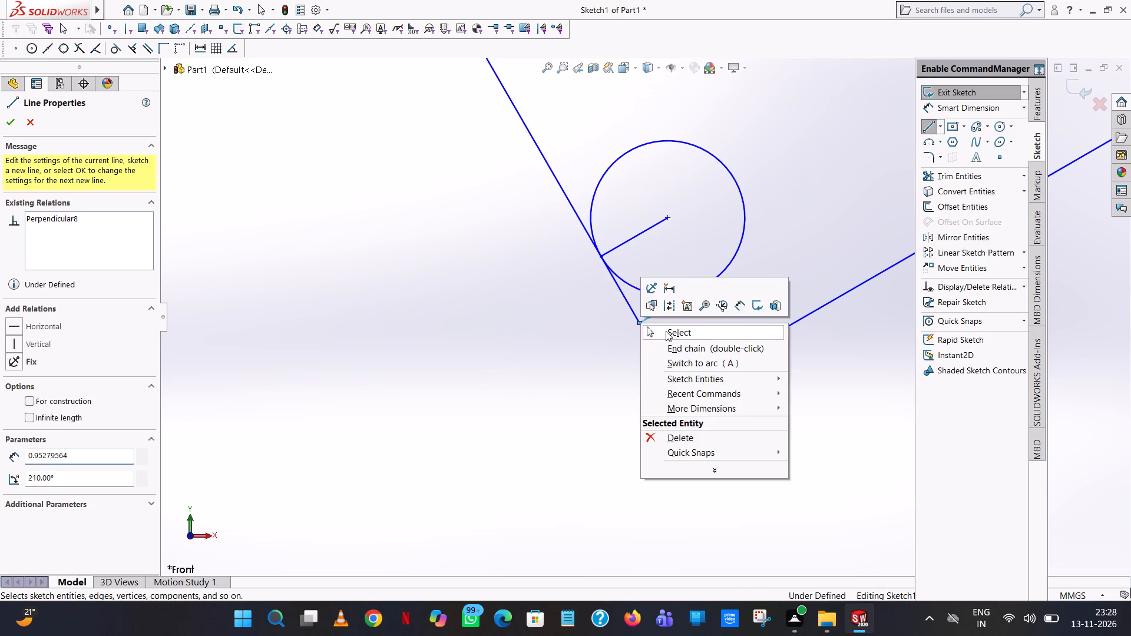
click(666, 332)
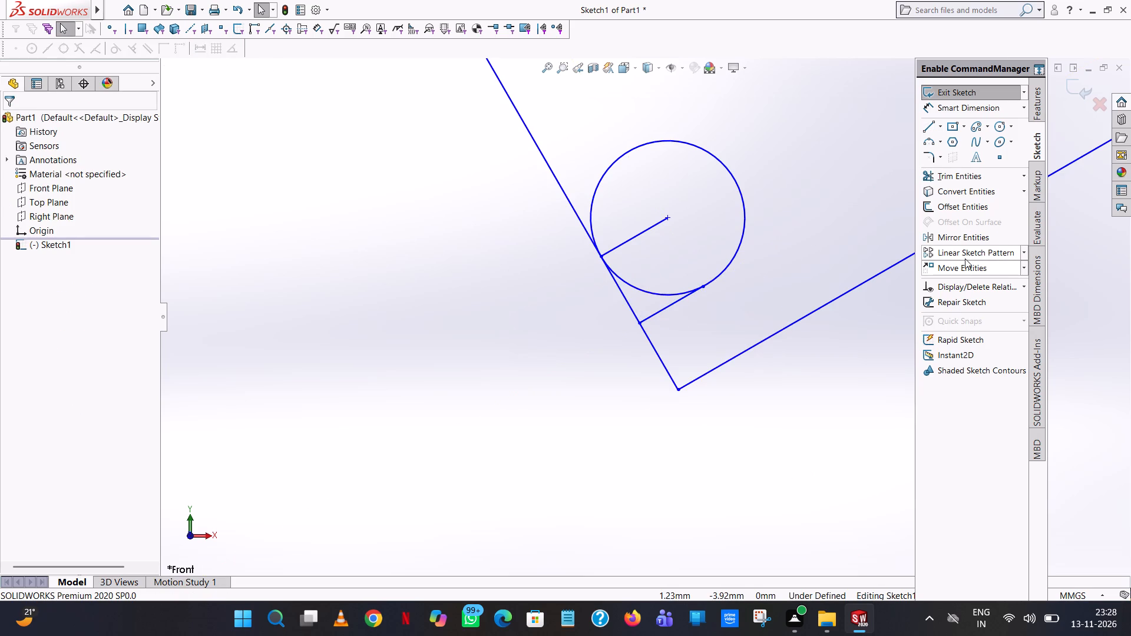
Mirror the new 0.95 mm line about the 1 mm line running to the circle's centre.
click(973, 238)
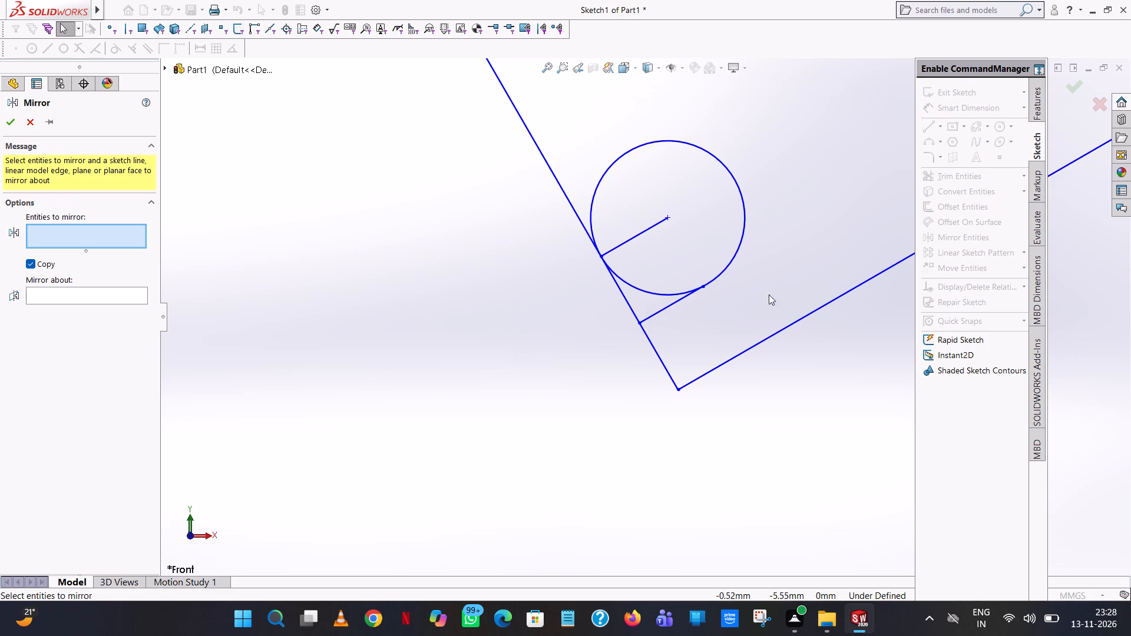
click(658, 312)
click(94, 293)
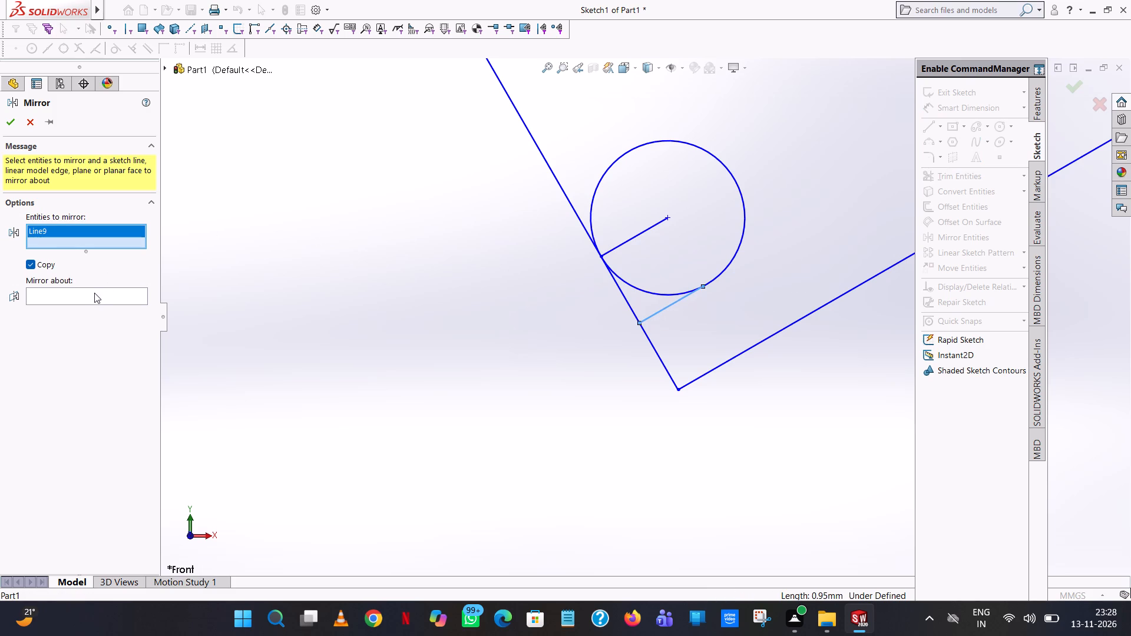
click(648, 226)
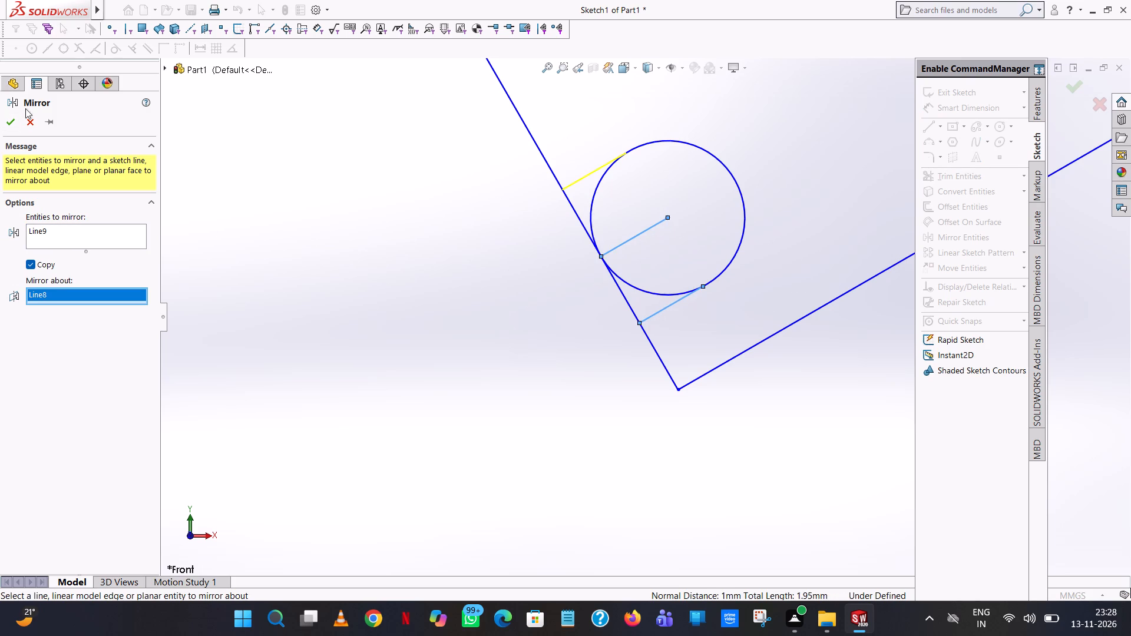
click(15, 121)
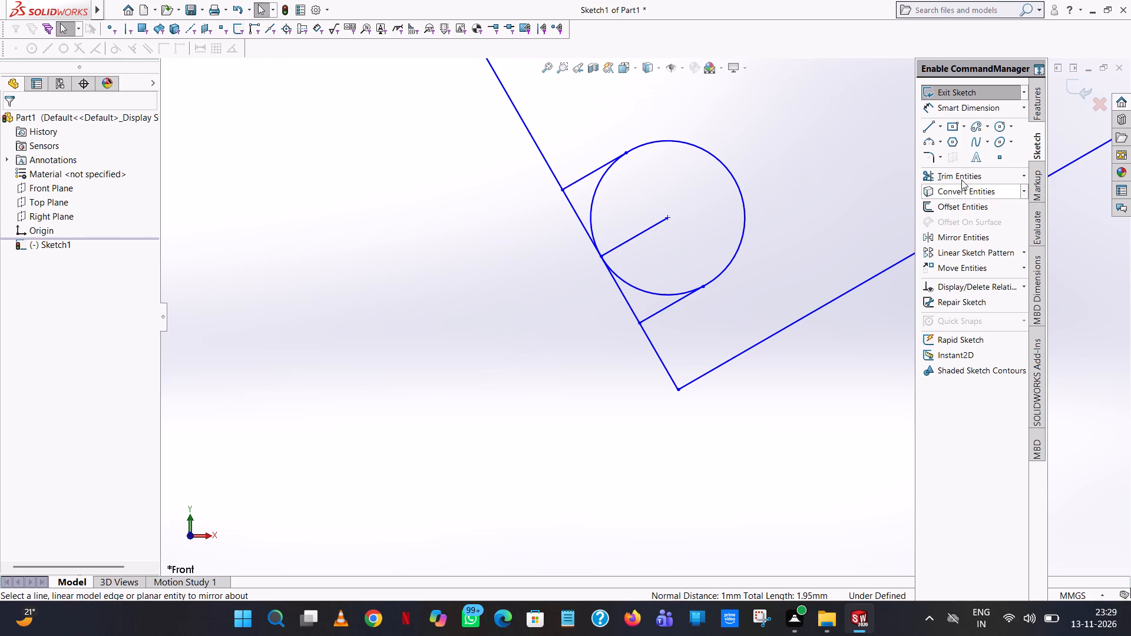
Trim away the 1 mm centre line and the circle's arcs facing the end line, leaving a round-ended slot outline.
click(961, 180)
click(640, 234)
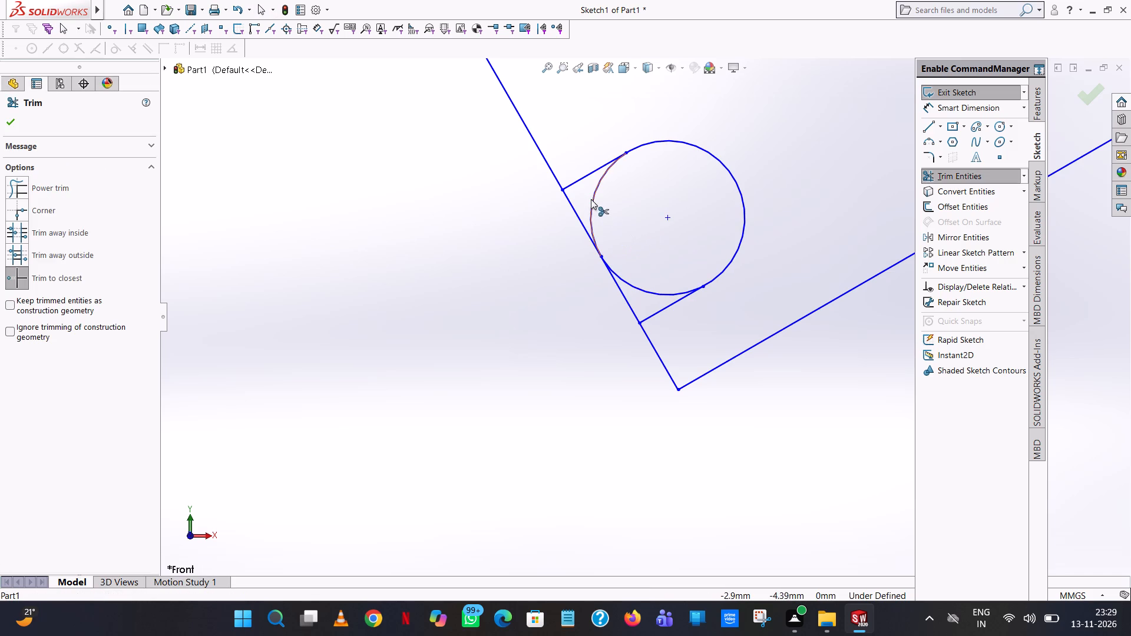
click(593, 194)
click(657, 291)
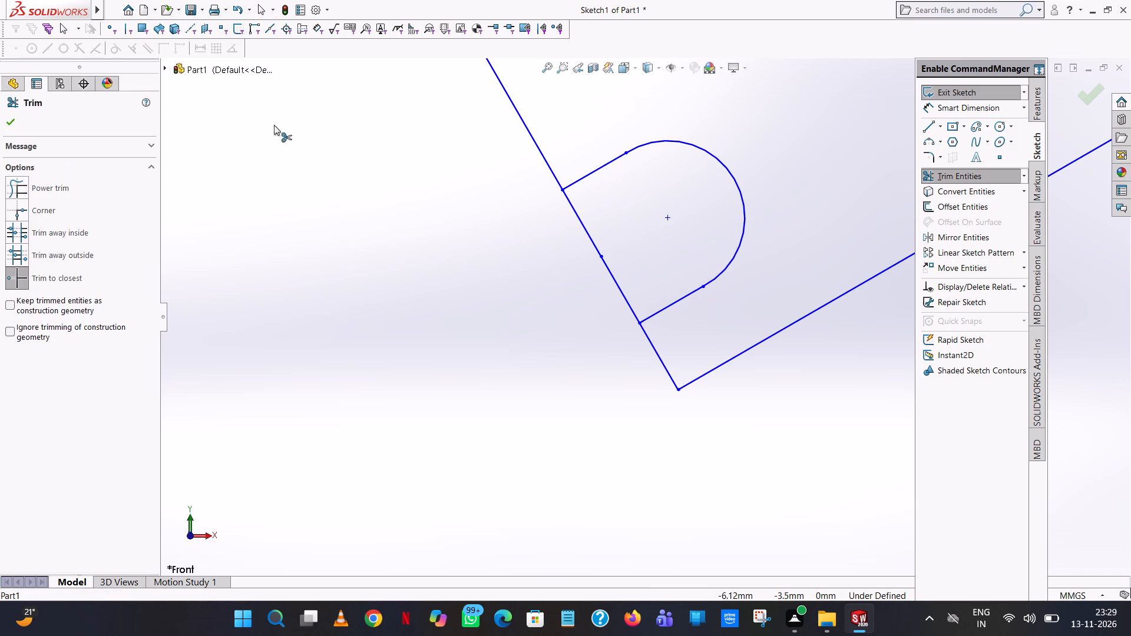
click(10, 118)
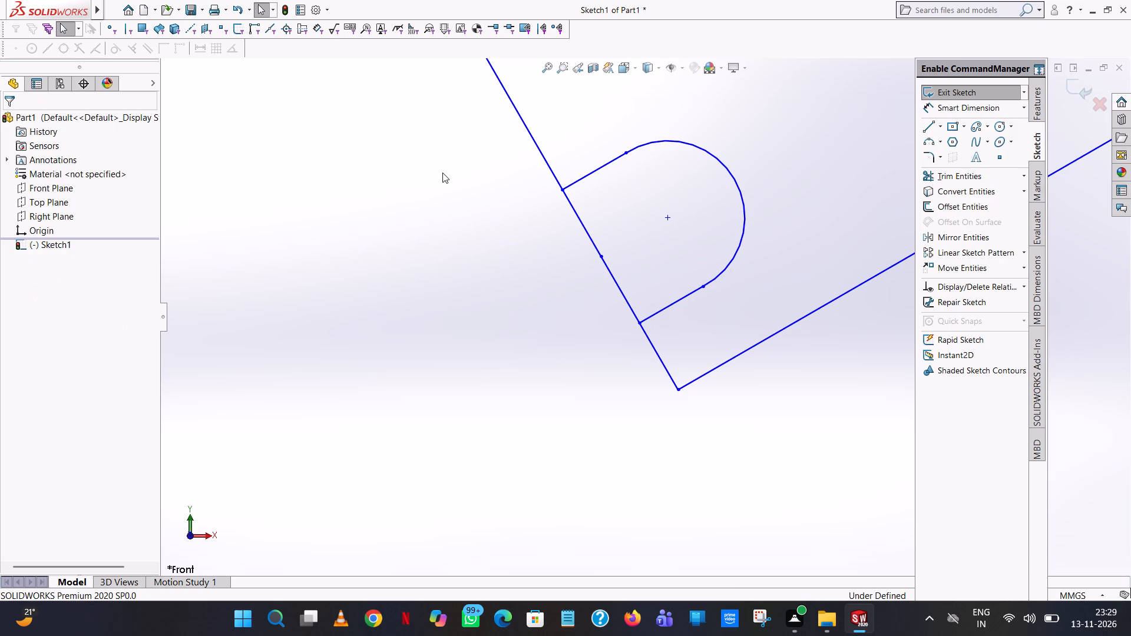
Dimension the slot arc's centre 2 mm from the long sloped line, placing the dimension outside the profile's end.
scroll(442, 173, up, 5)
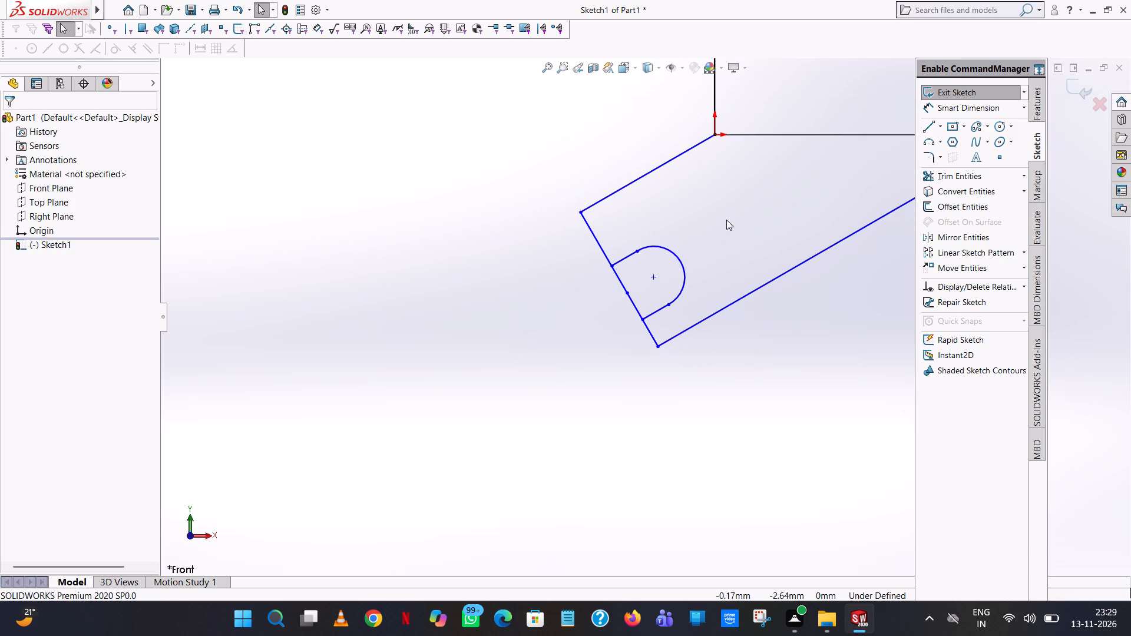
click(996, 108)
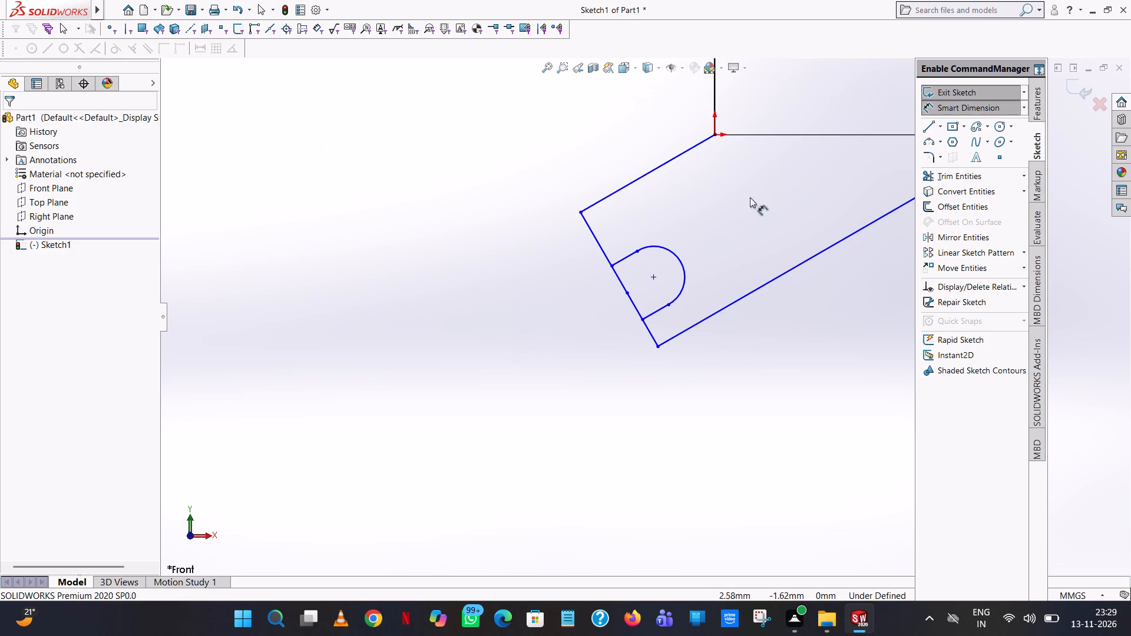
click(654, 277)
click(683, 332)
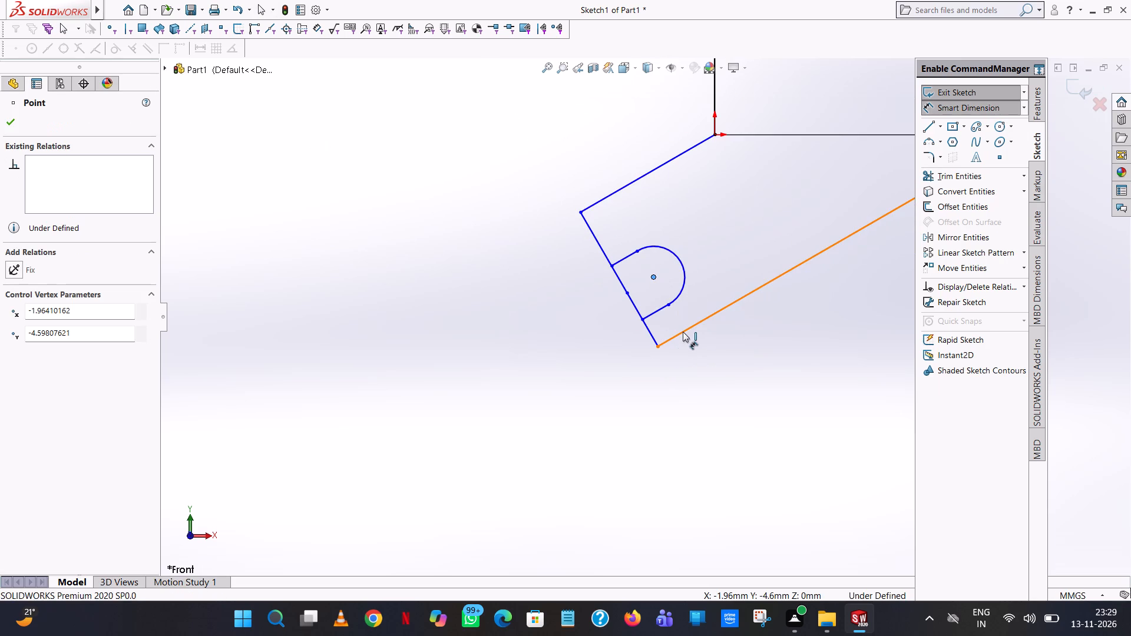
click(592, 392)
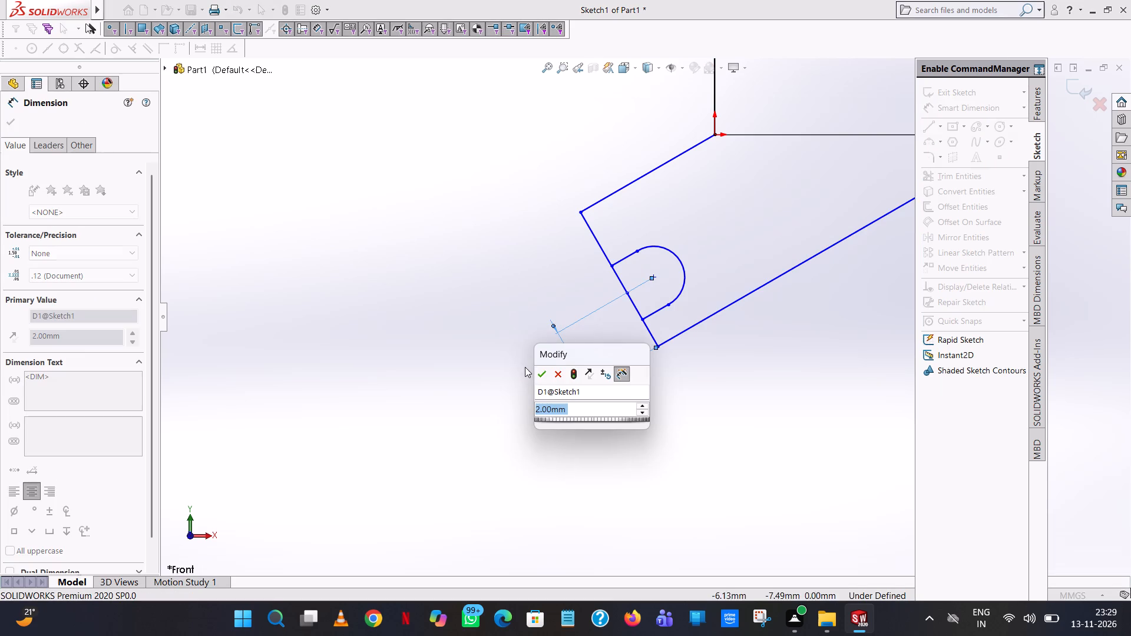
click(534, 373)
click(537, 379)
click(473, 268)
Sketch a 10 mm horizontal line from the upper end of the vertical line, ending above the long sloped line's upper end.
scroll(652, 208, up, 4)
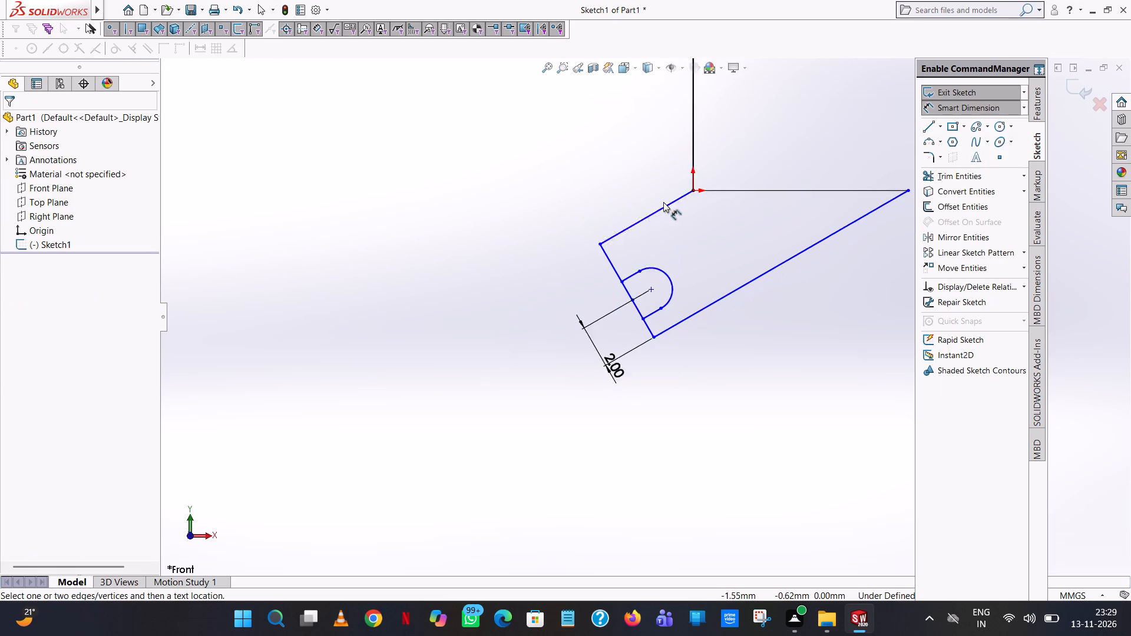
scroll(663, 202, up, 4)
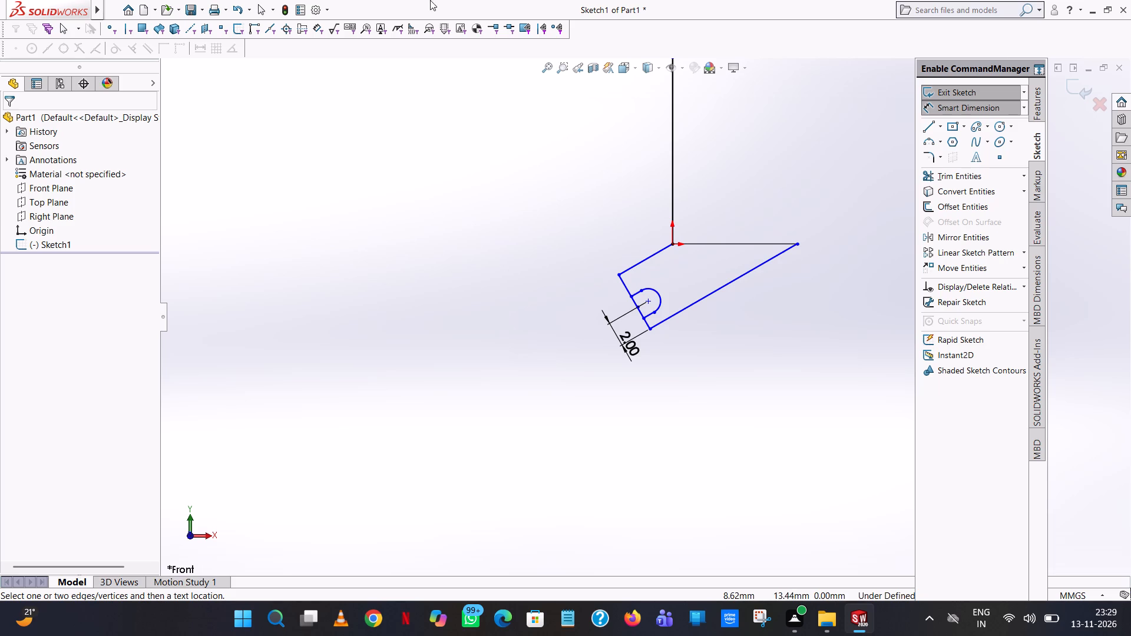
scroll(766, 218, up, 4)
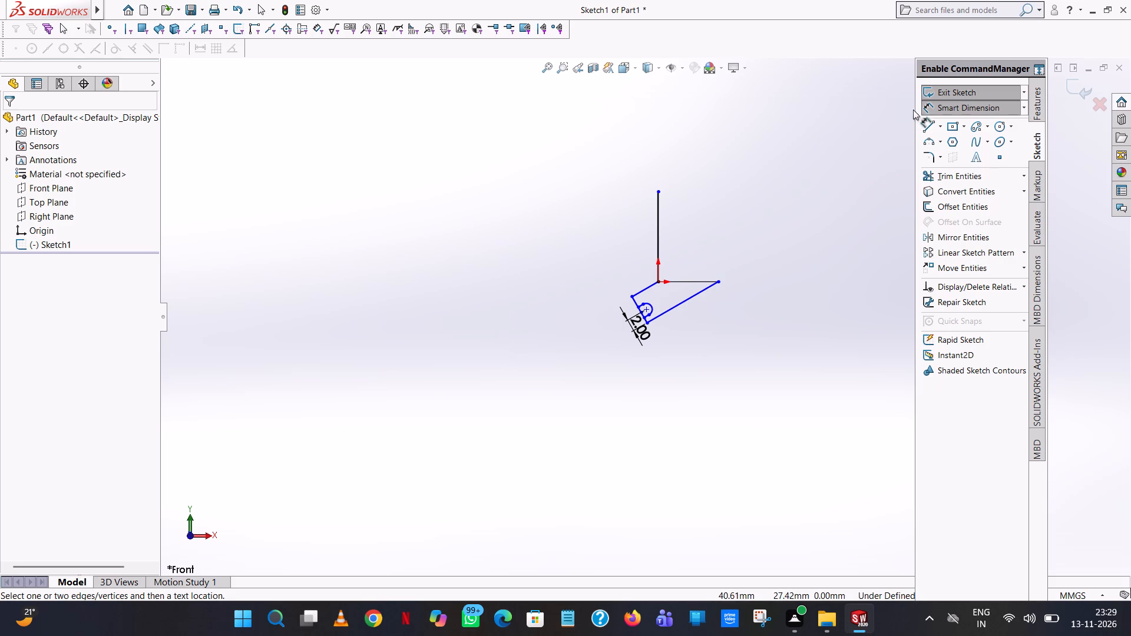
click(931, 121)
click(659, 193)
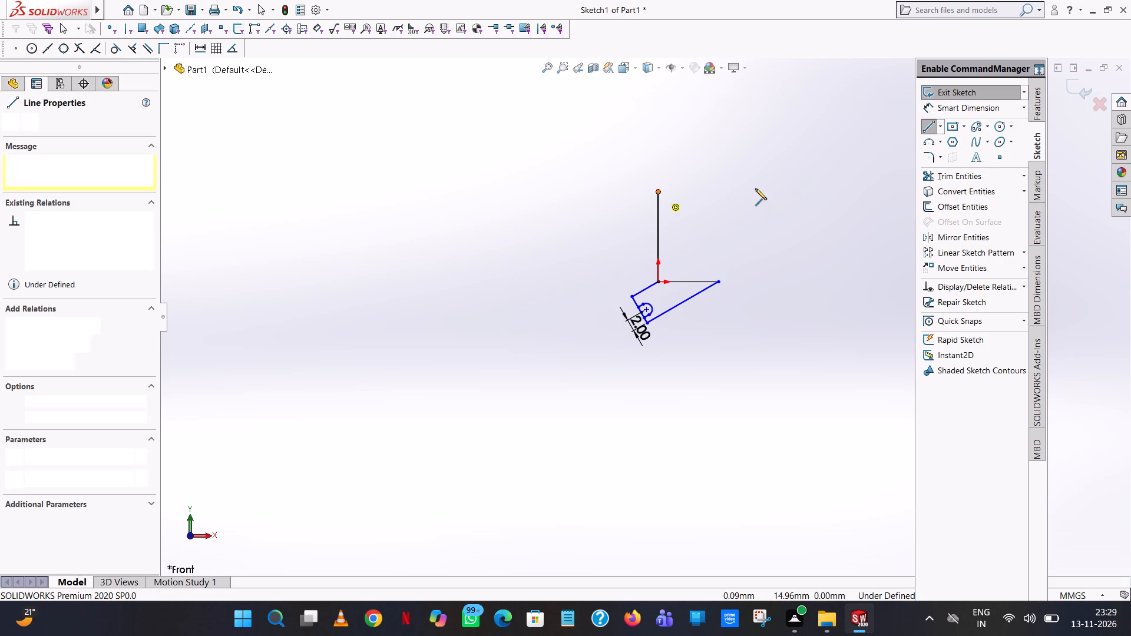
click(716, 191)
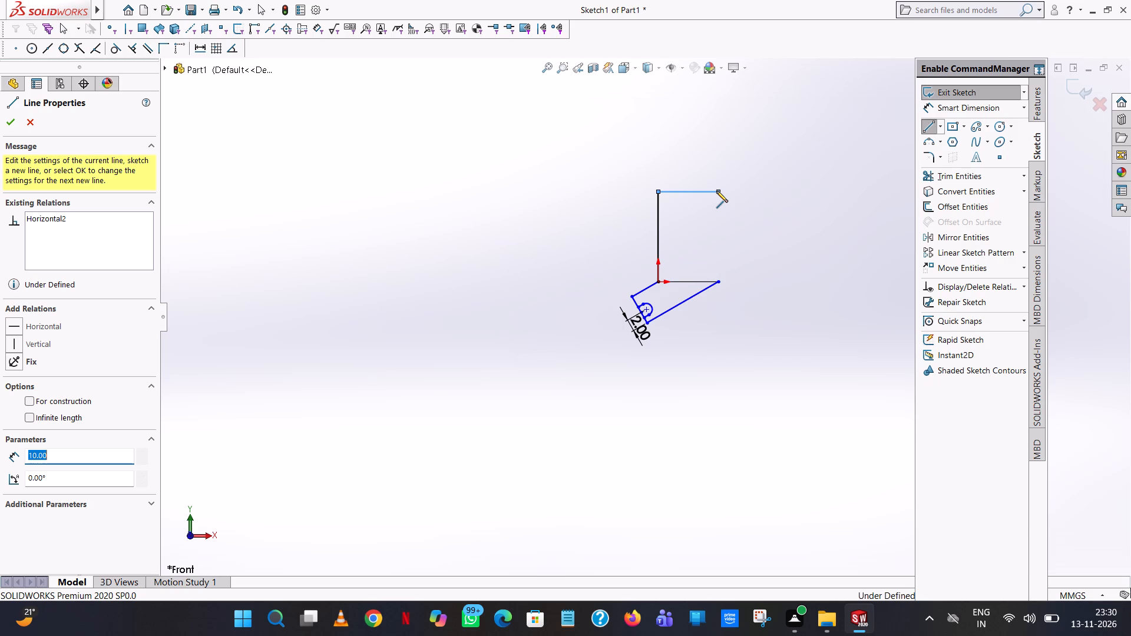
right_click(716, 191)
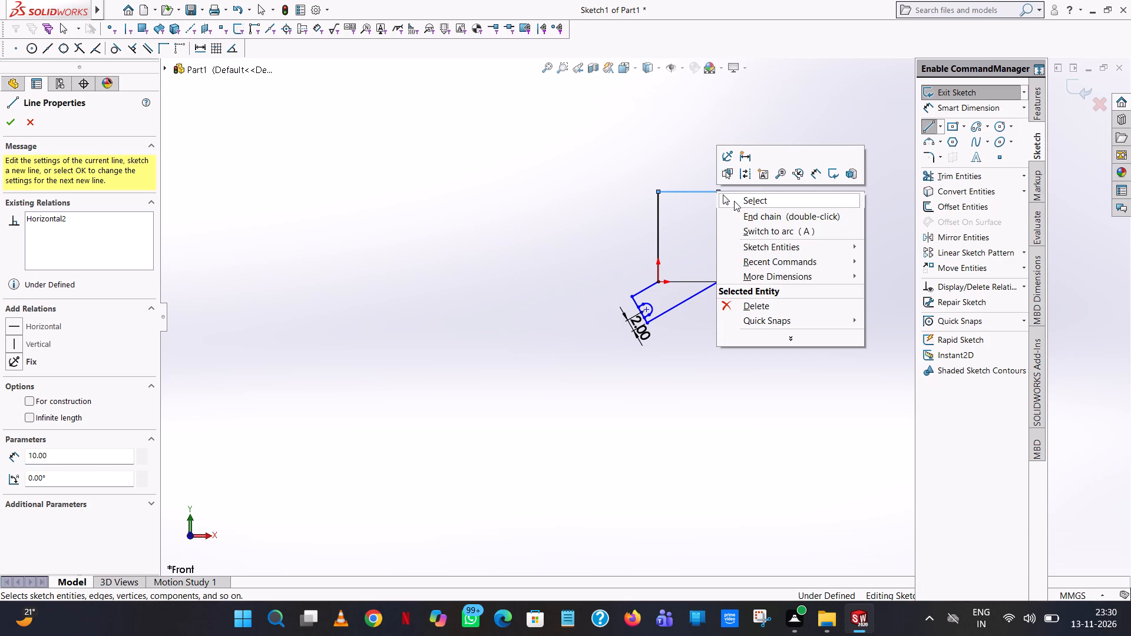
click(736, 203)
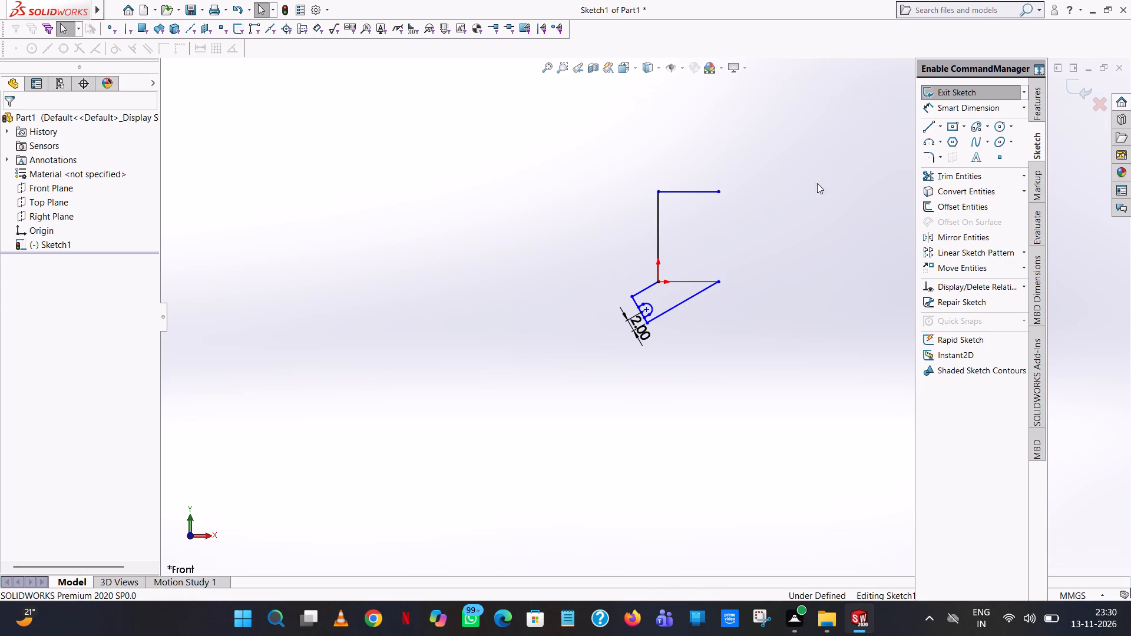
Sketch a vertical line from the free end of the 10 mm top line down to the long sloped line's upper end.
click(926, 126)
scroll(727, 206, down, 6)
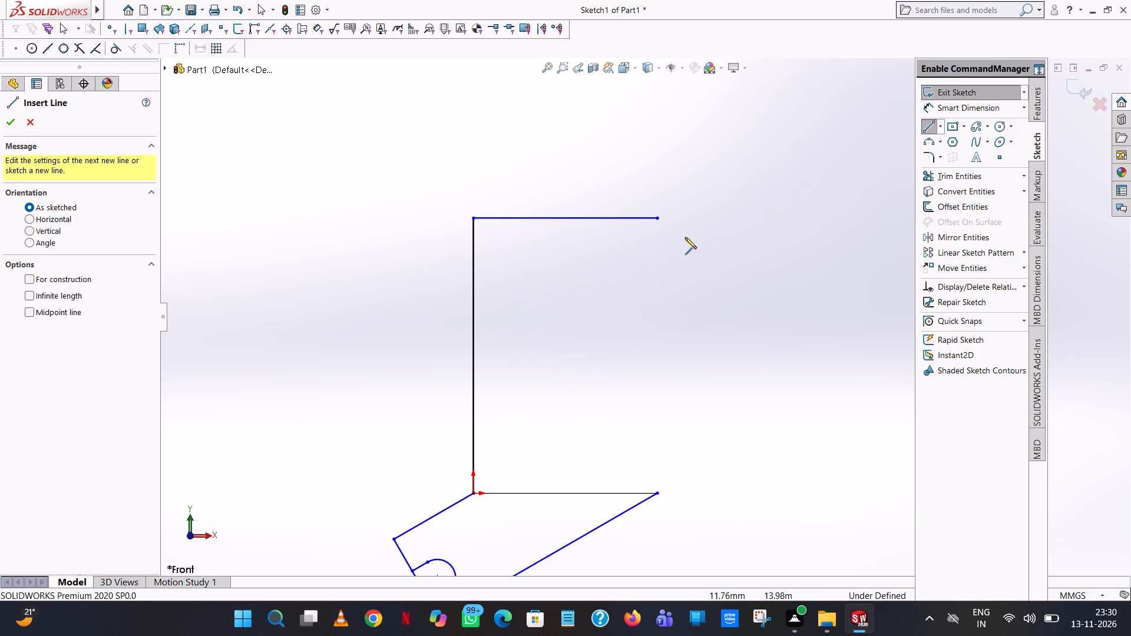
click(657, 220)
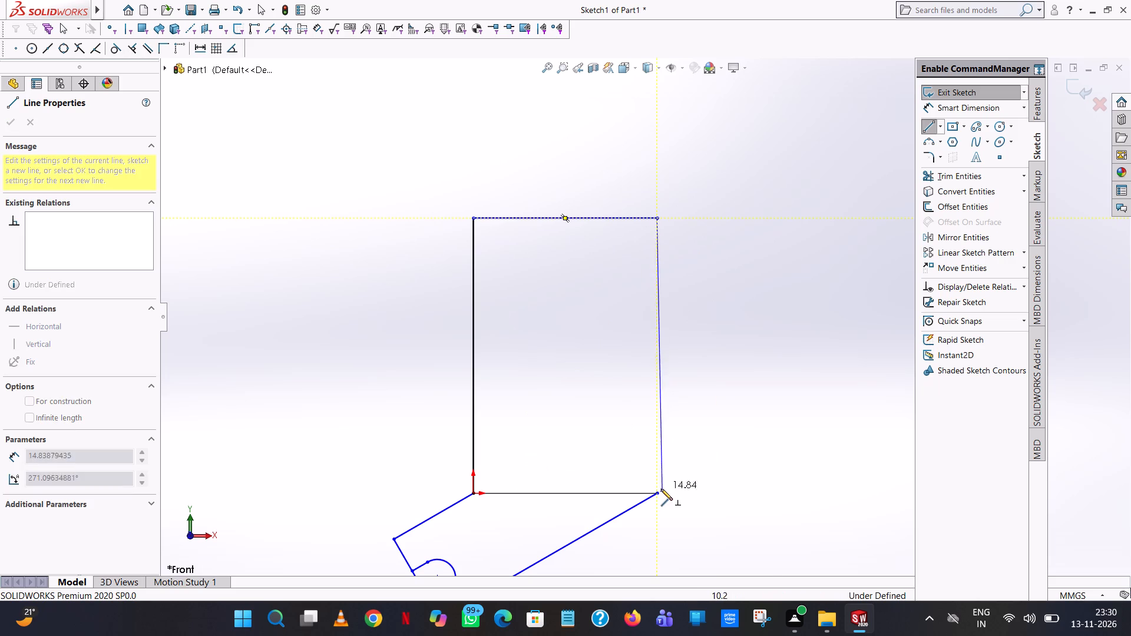
click(657, 495)
right_click(657, 495)
click(696, 506)
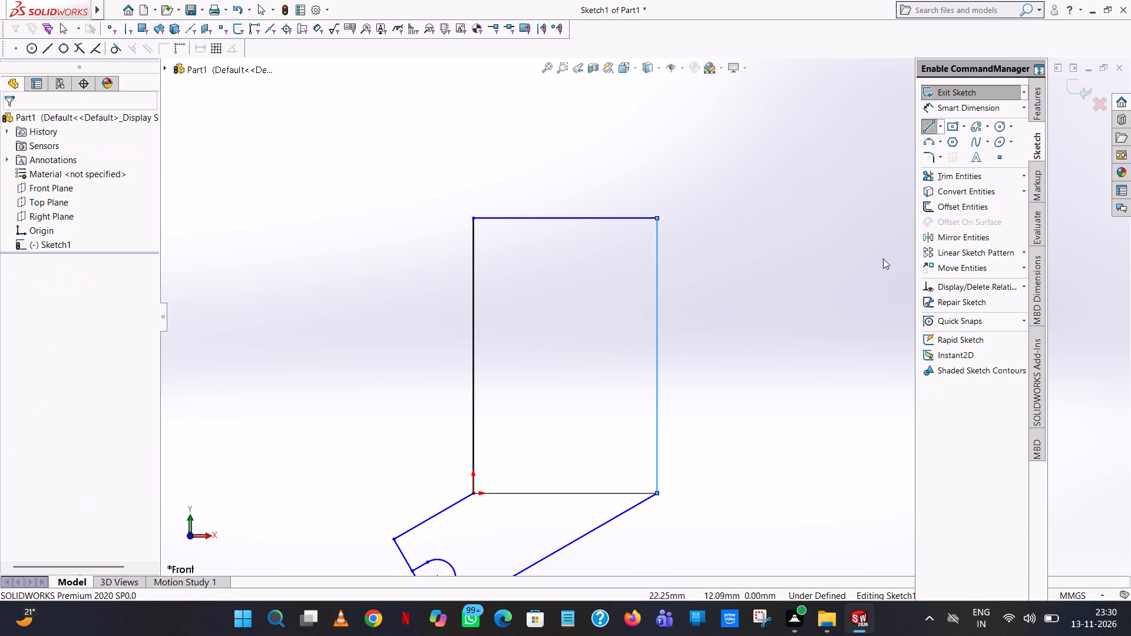
Sketch a 2 mm horizontal line extending outward from the rectangle's upper corner opposite the original vertical line.
click(925, 128)
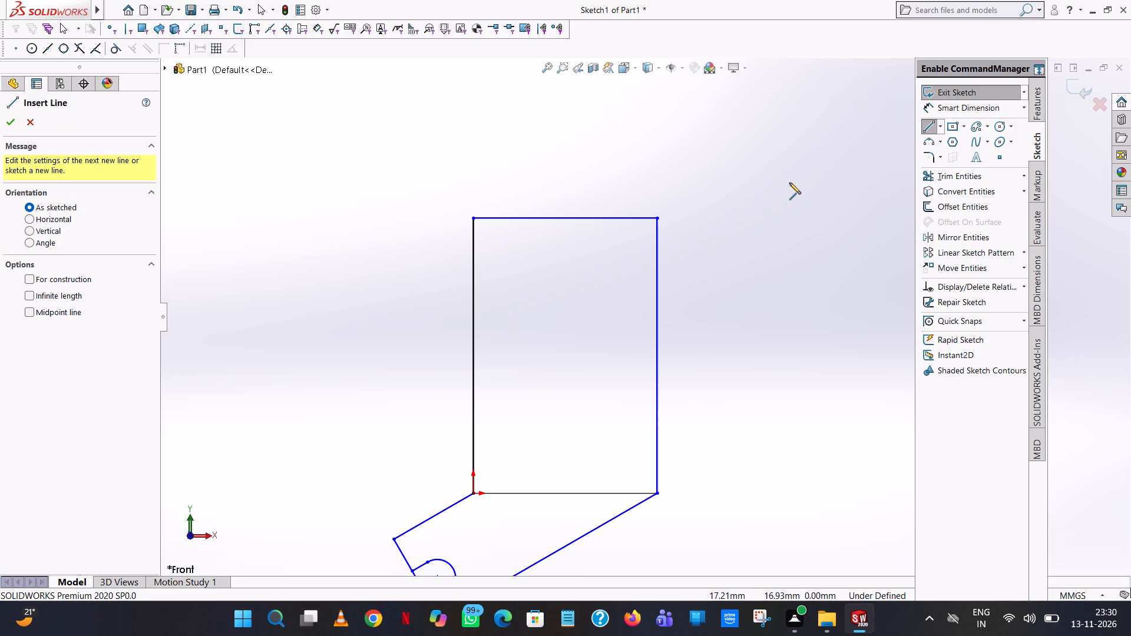
click(657, 218)
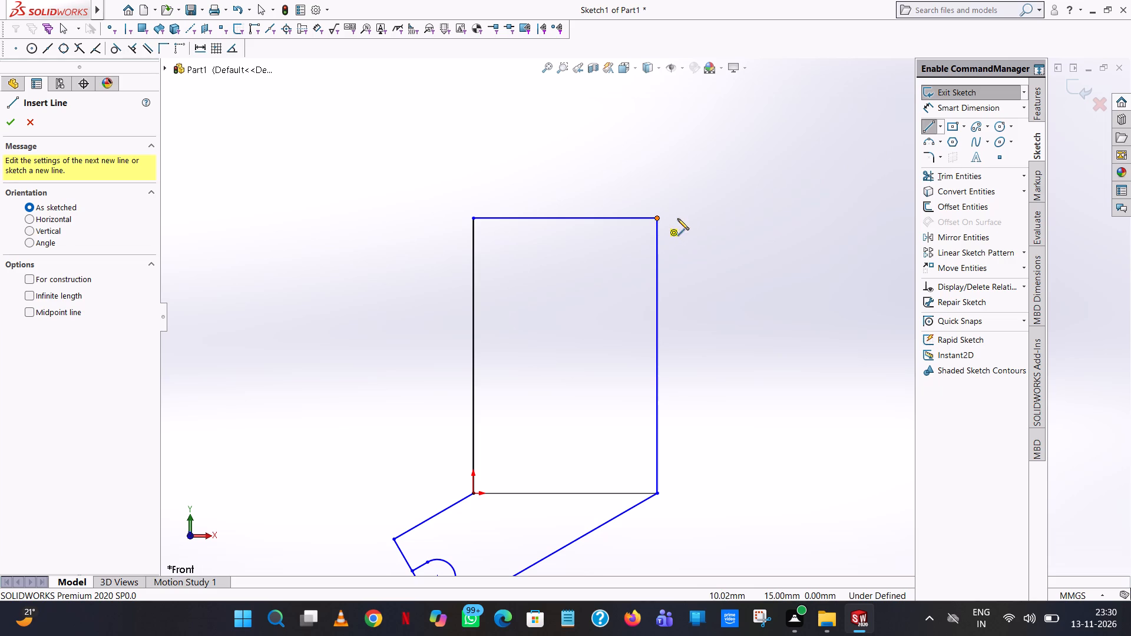
click(714, 217)
key(2)
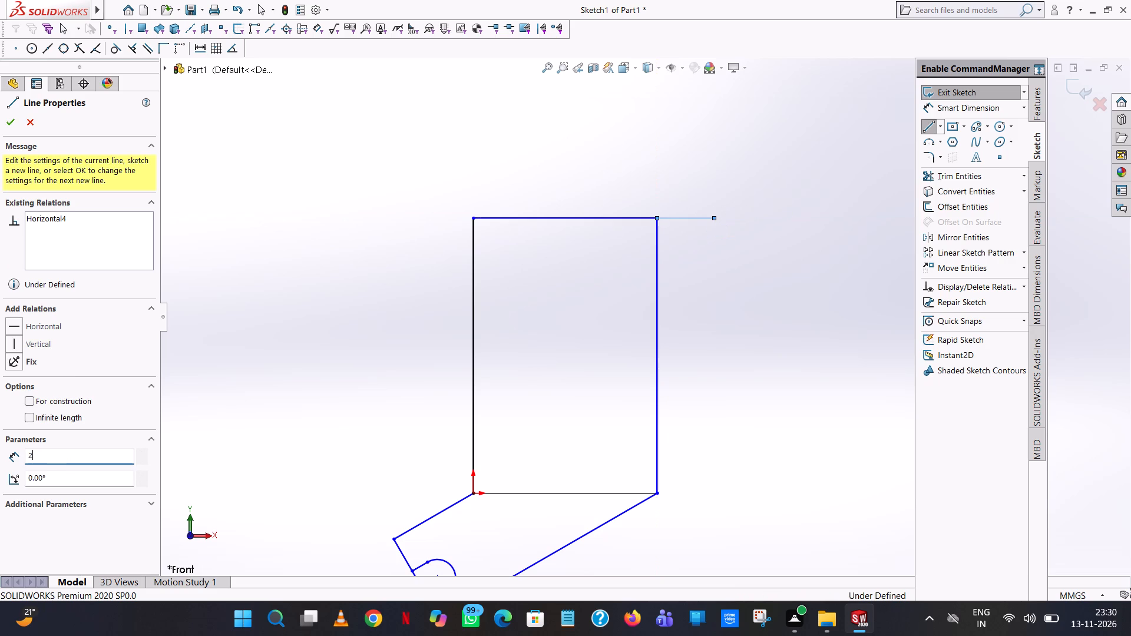
key(Return)
right_click(714, 217)
click(753, 227)
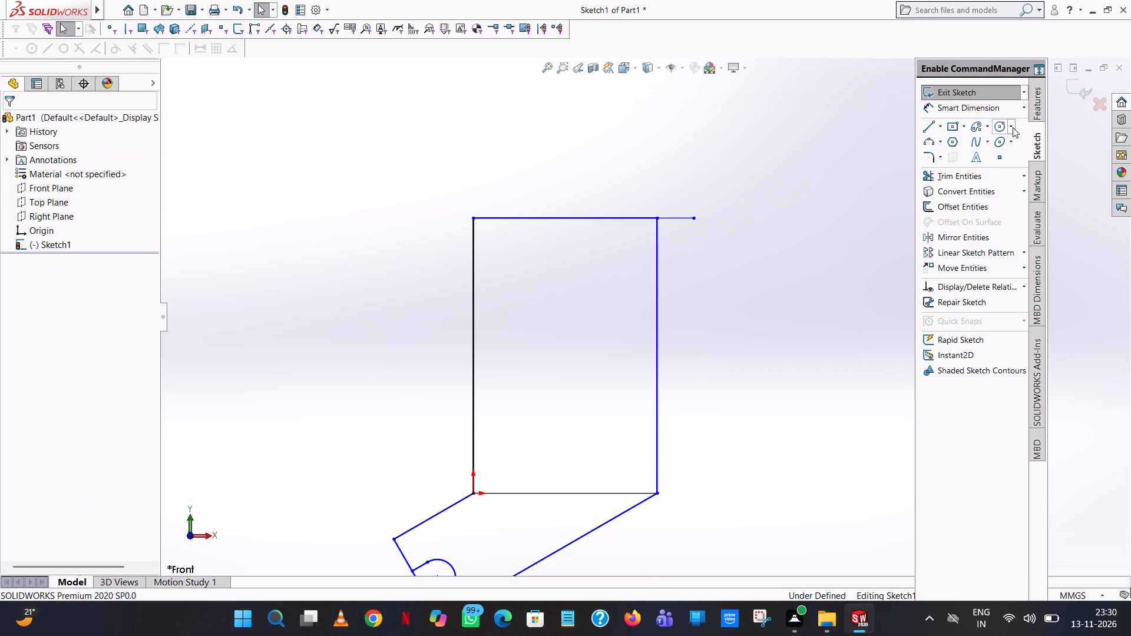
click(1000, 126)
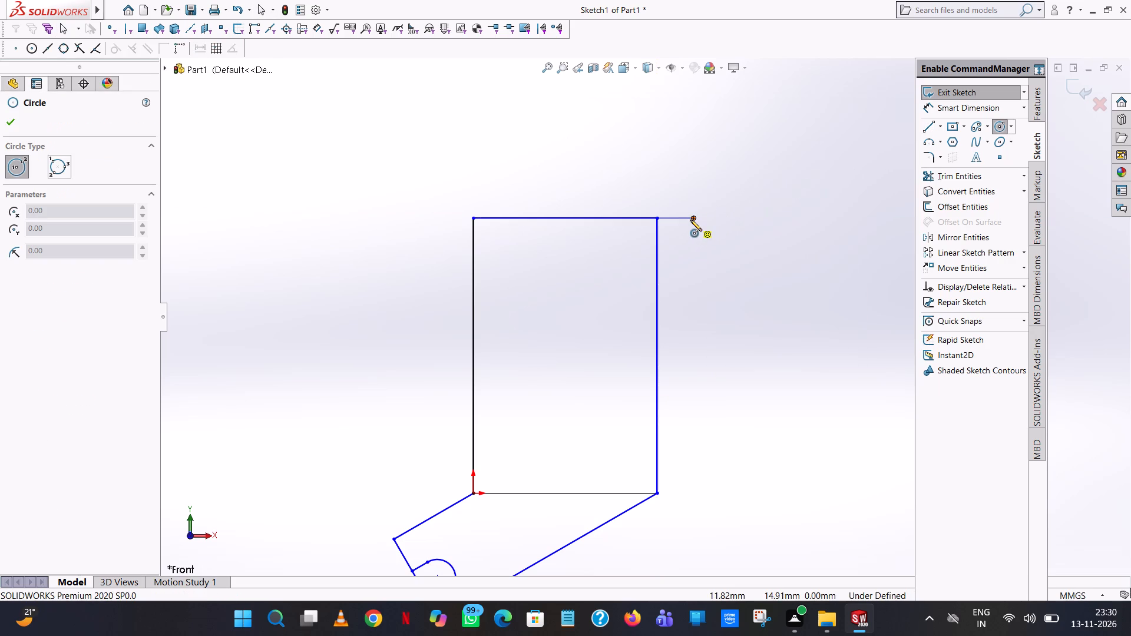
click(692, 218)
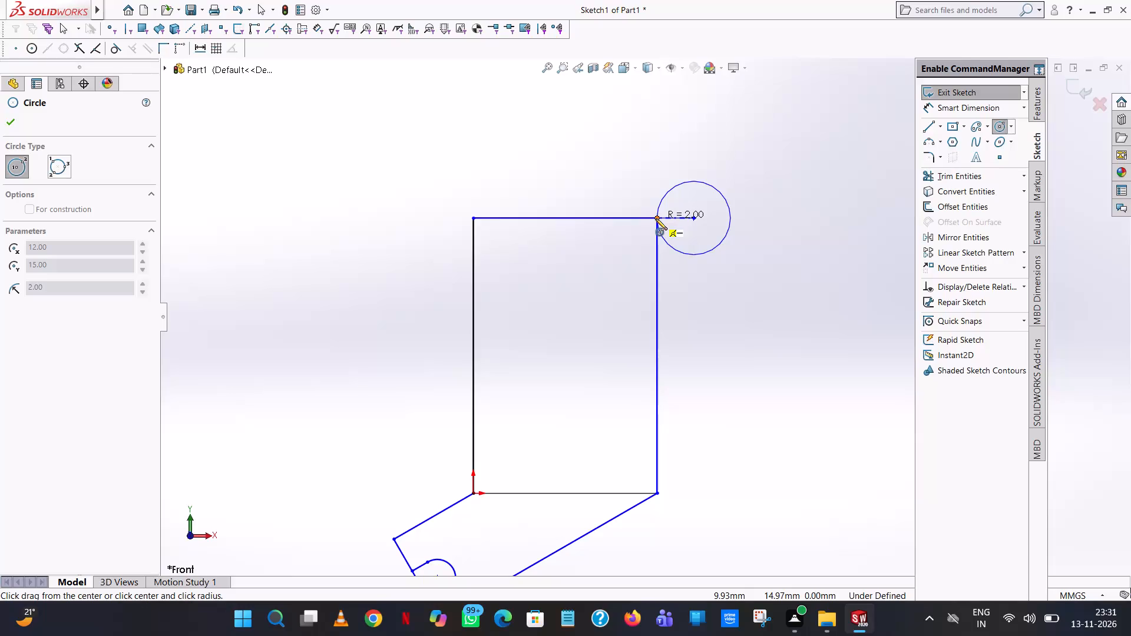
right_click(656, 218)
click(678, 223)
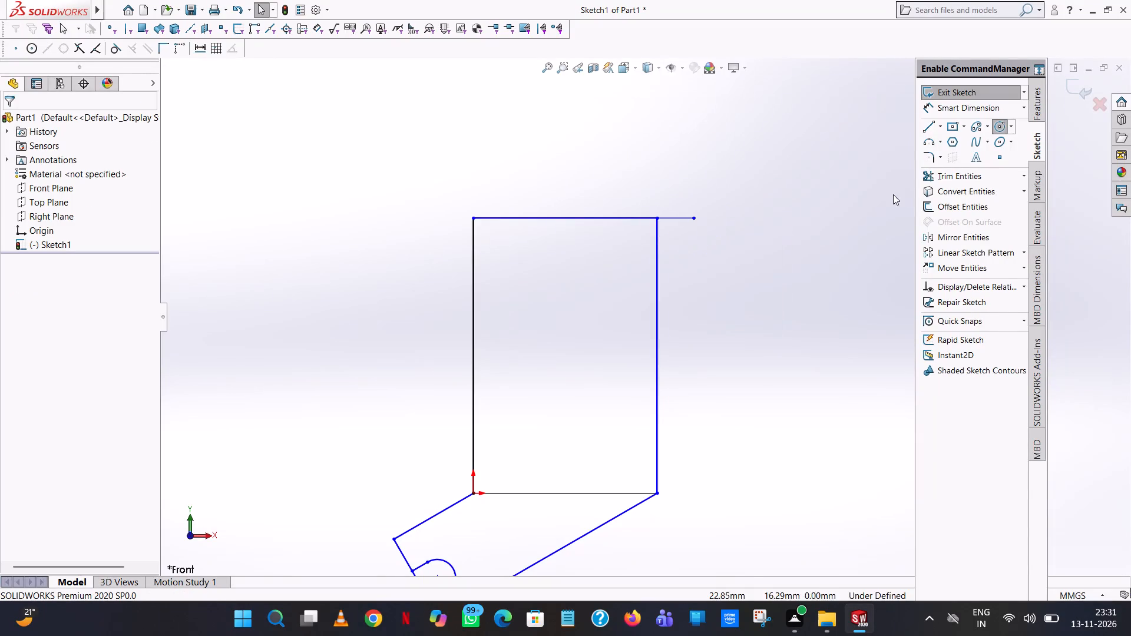
Trim away the 2 mm horizontal line that extends outward from the rectangle's upper corner.
click(953, 175)
click(680, 218)
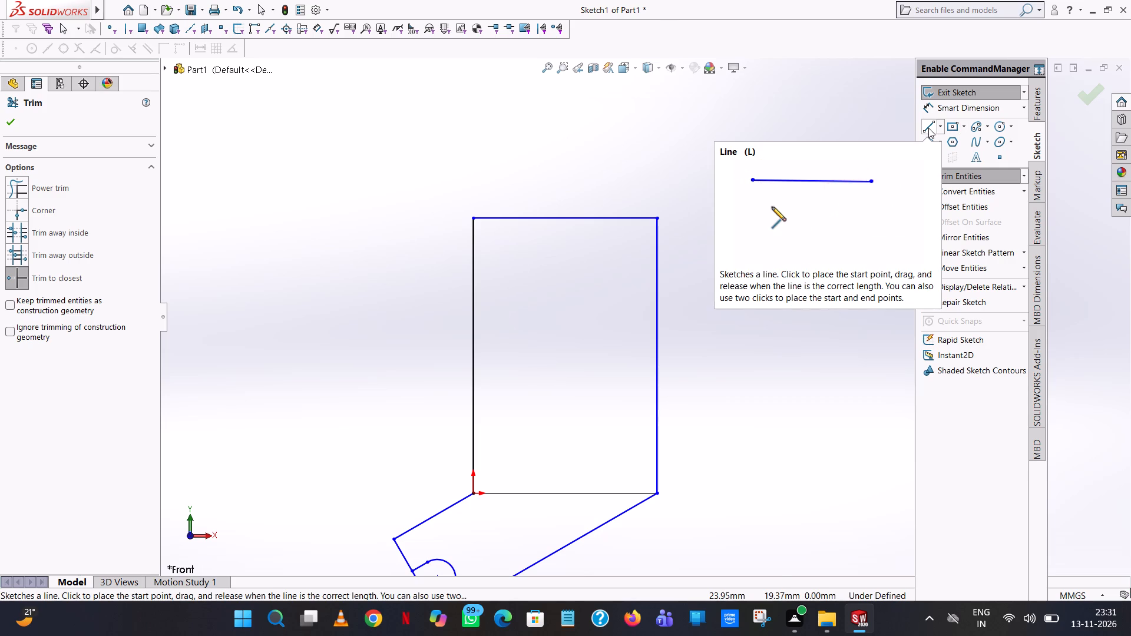
Sketch a 1 mm line from the rectangle's upper outer corner inward along the top line.
click(928, 128)
scroll(654, 230, down, 6)
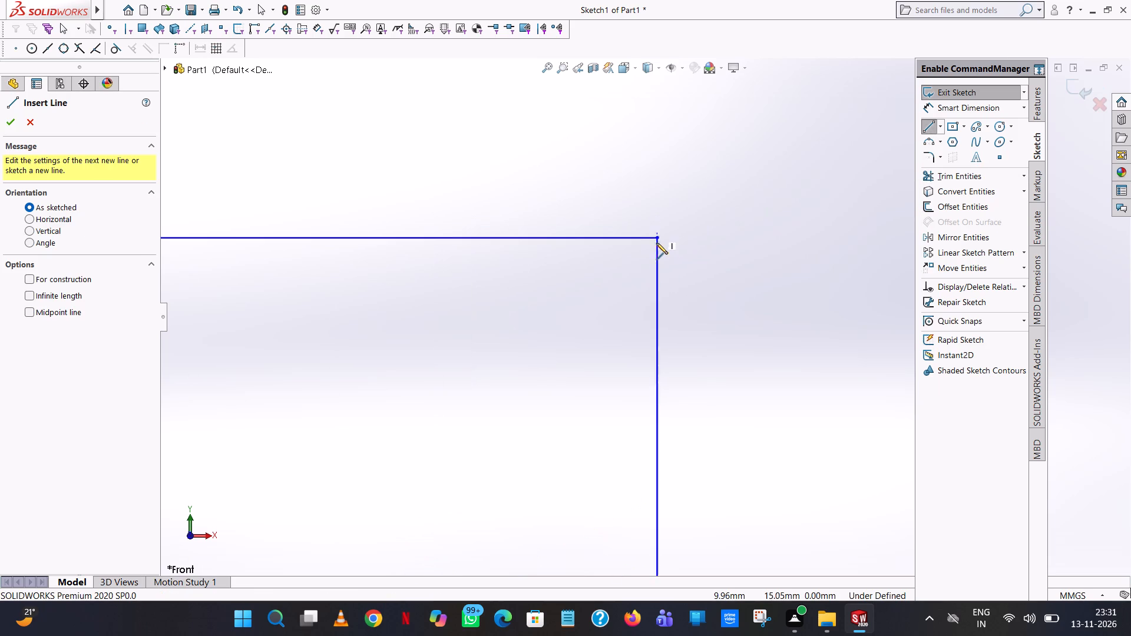
click(658, 237)
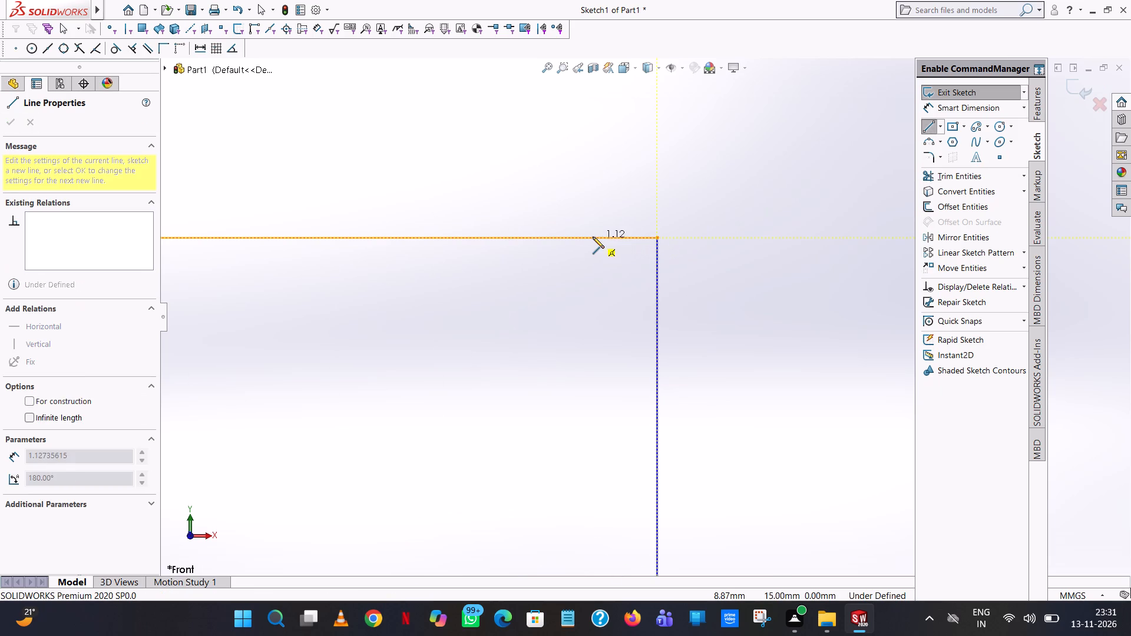
click(593, 237)
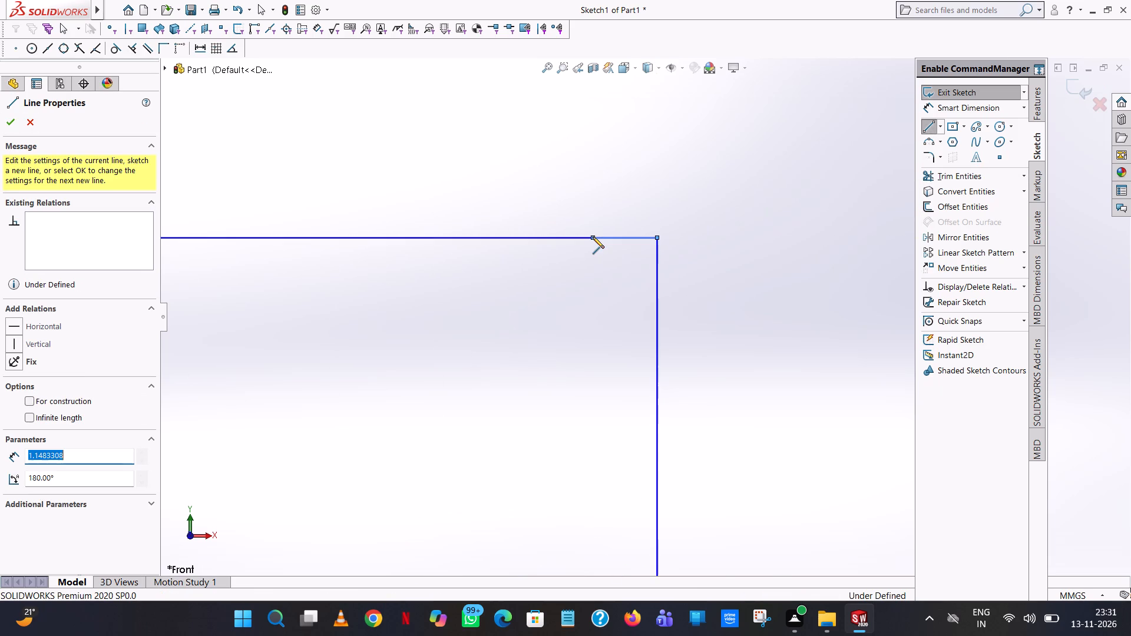
key(1)
key(Return)
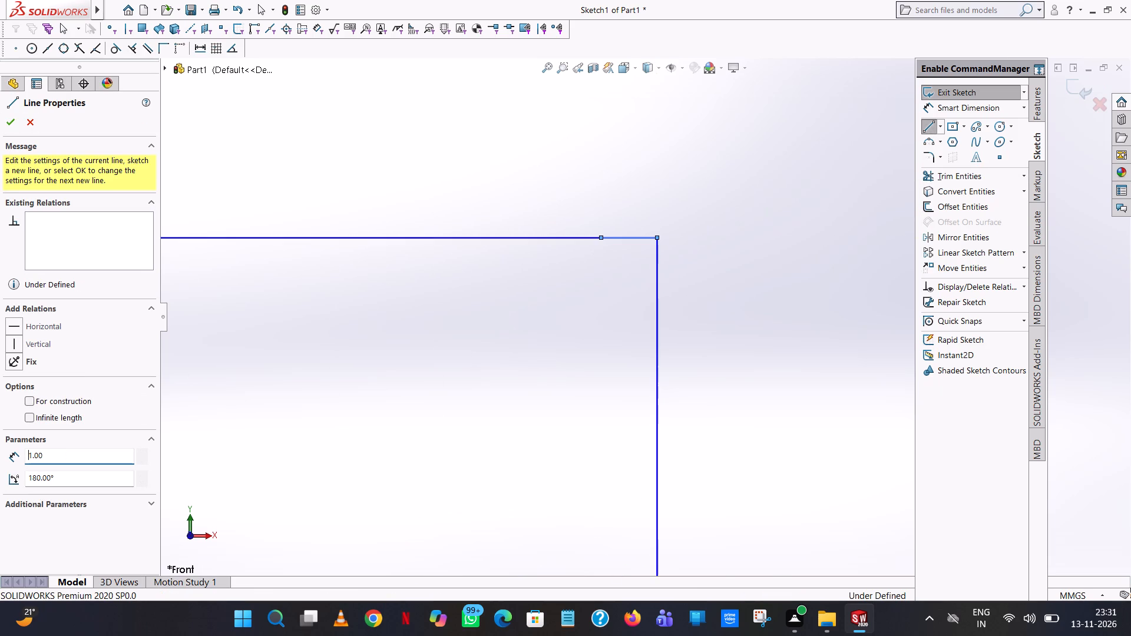
right_click(593, 237)
click(629, 244)
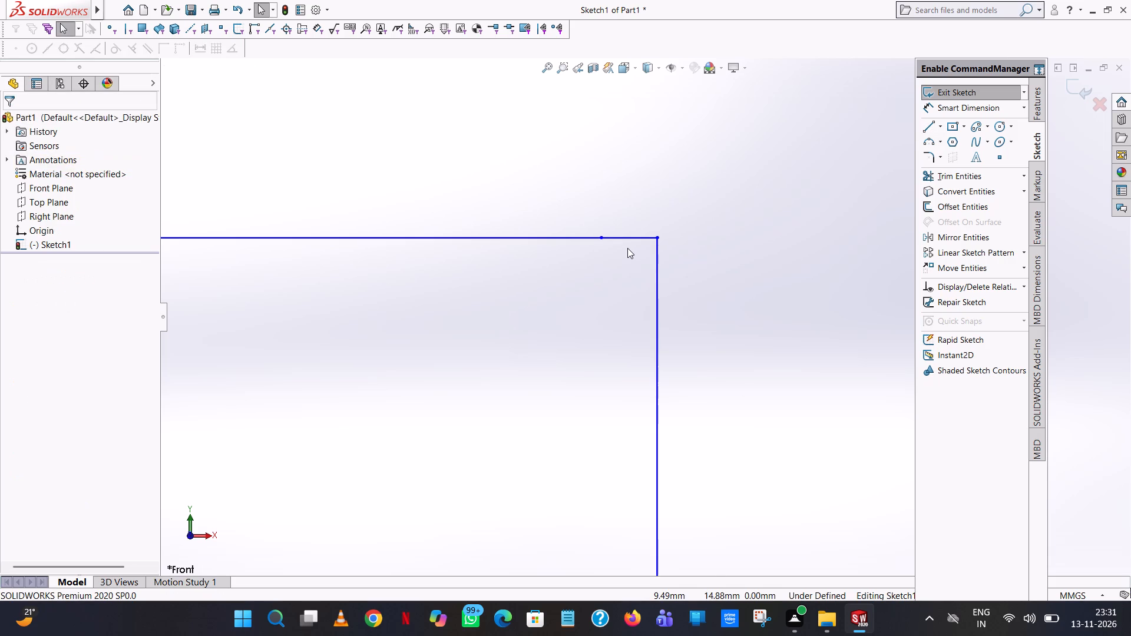
Sketch a 1 mm horizontal line extending outward from the same upper corner, in line with the top line.
click(1002, 126)
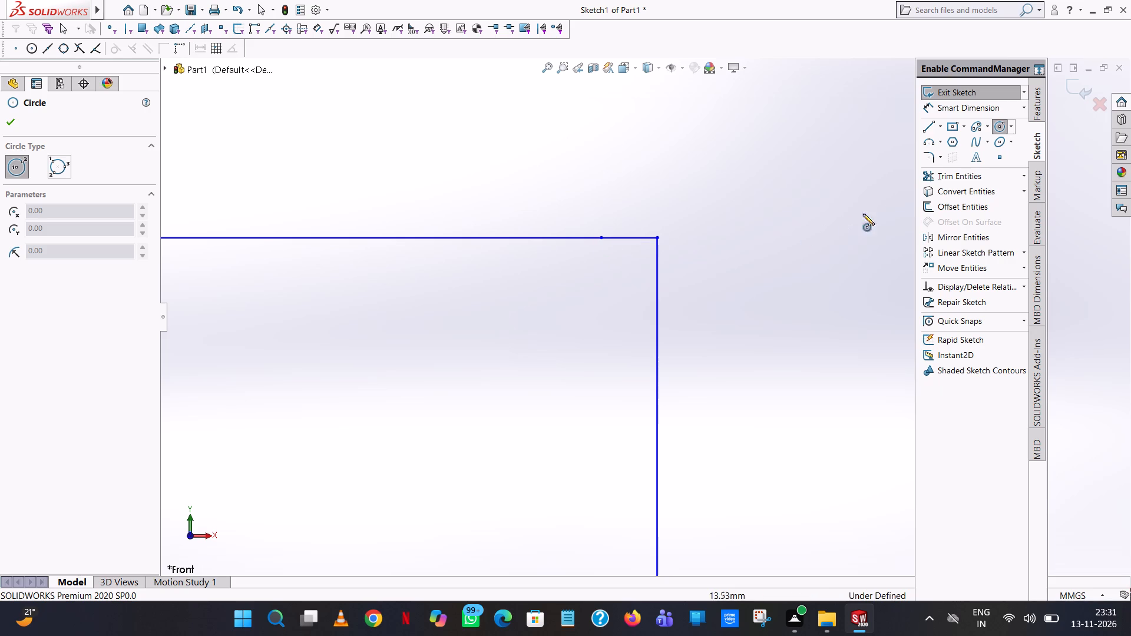
click(927, 128)
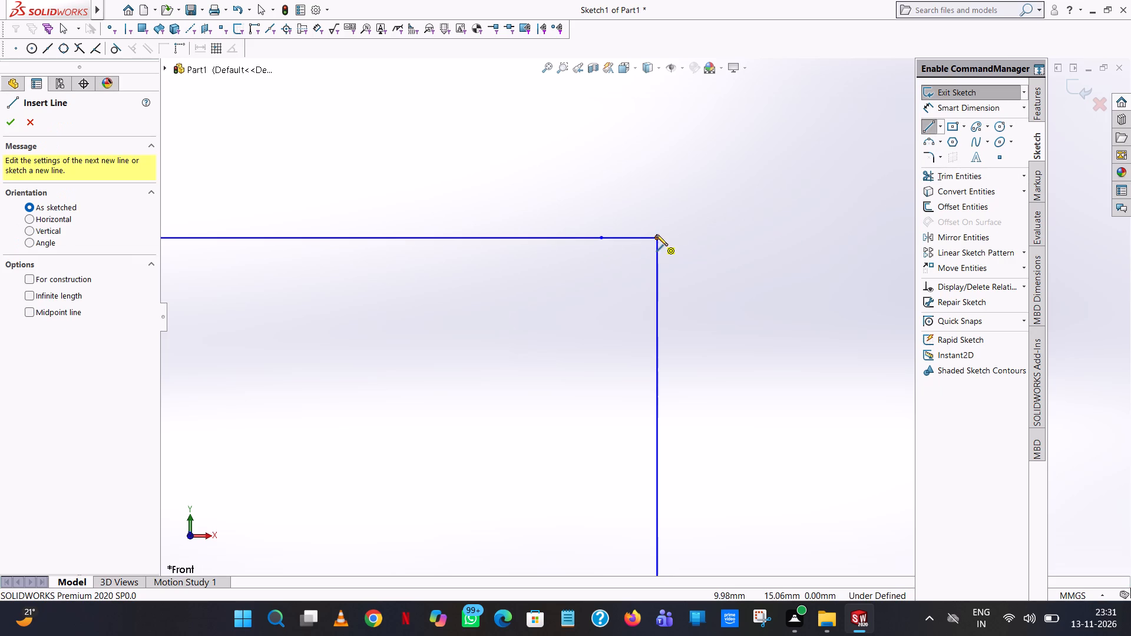
click(657, 236)
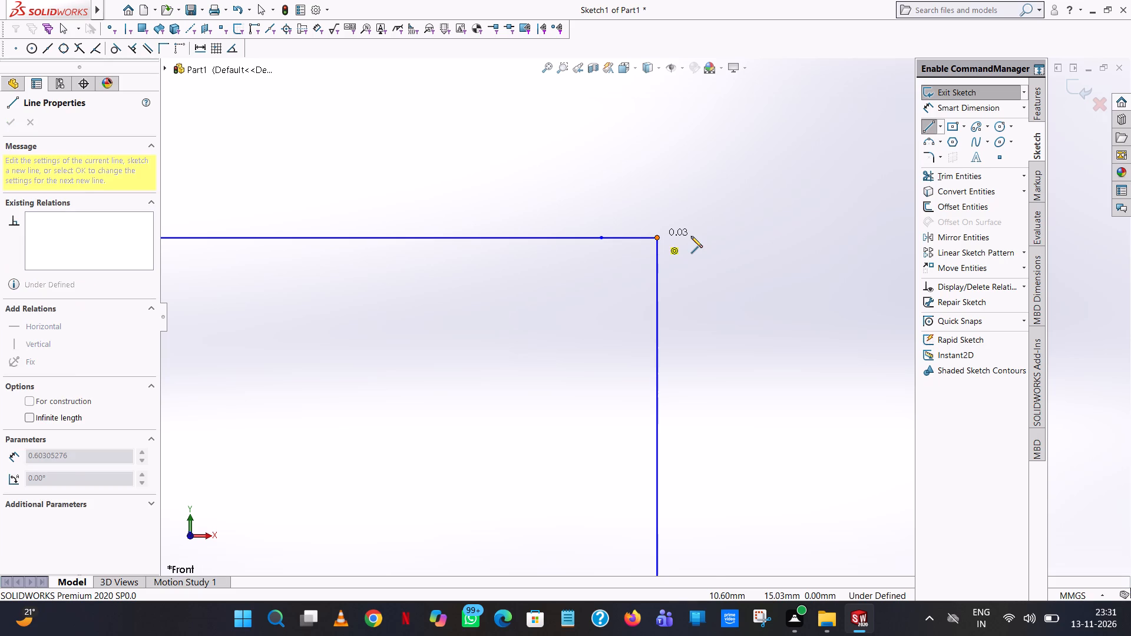
click(691, 236)
key(1)
key(Return)
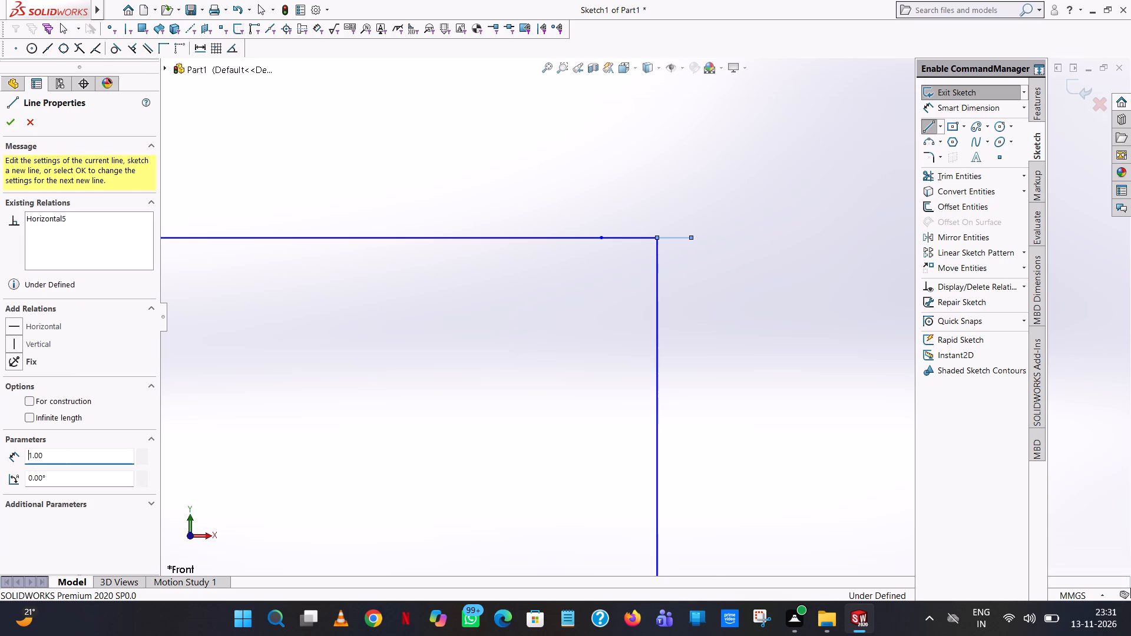
right_click(691, 236)
click(747, 244)
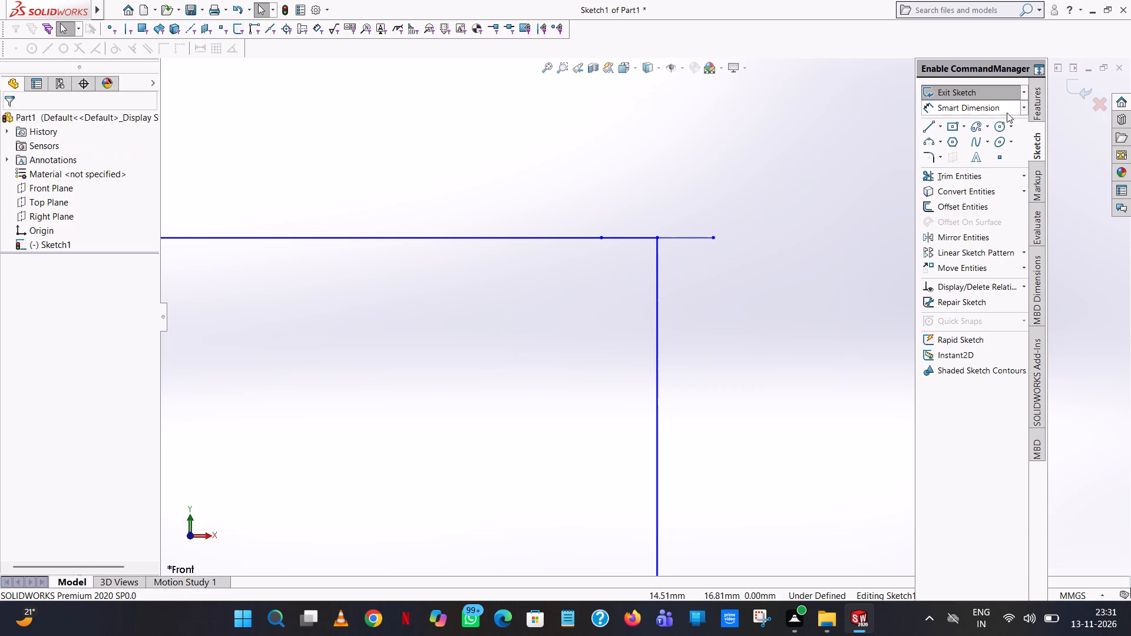
Sketch two concentric circles of radius 2 mm and 1 mm centred on the free end of the outward 1 mm line.
click(994, 124)
click(712, 240)
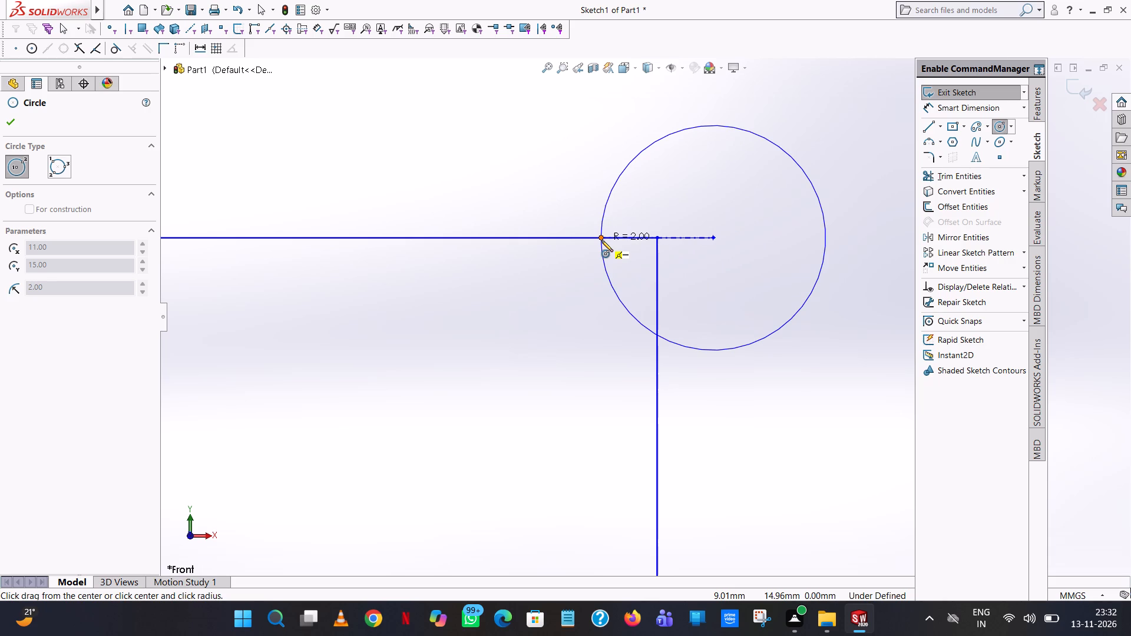
click(601, 240)
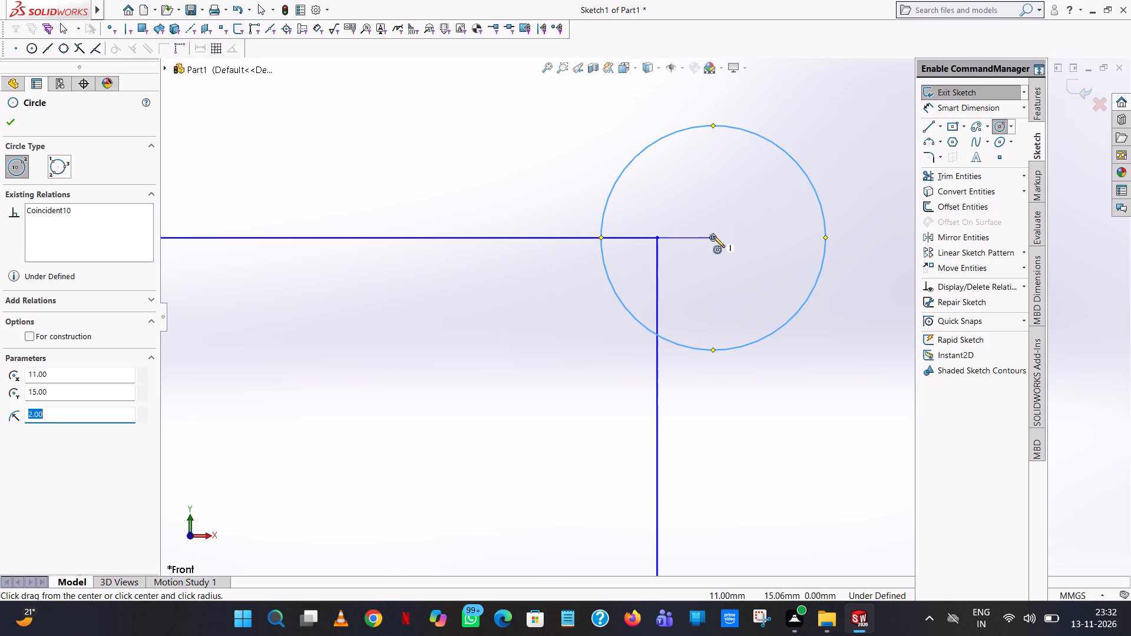
click(713, 237)
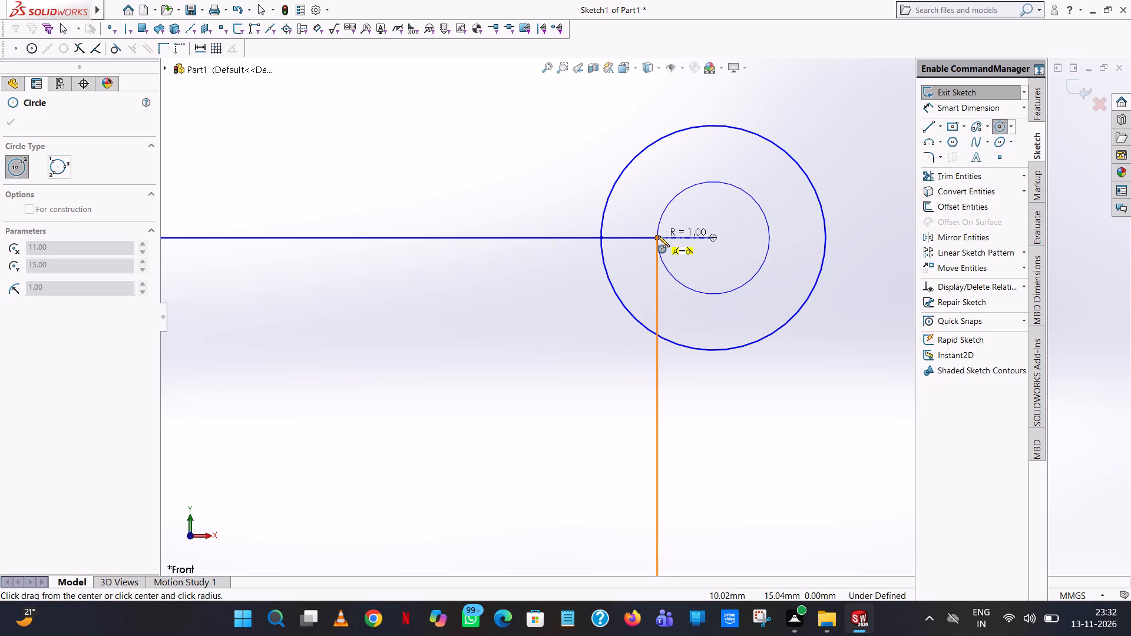
click(658, 236)
right_click(658, 236)
click(690, 249)
Sketch a 10 mm horizontal line from the larger circle's crossing with the top line, outward through the circles' centre.
scroll(716, 244, up, 6)
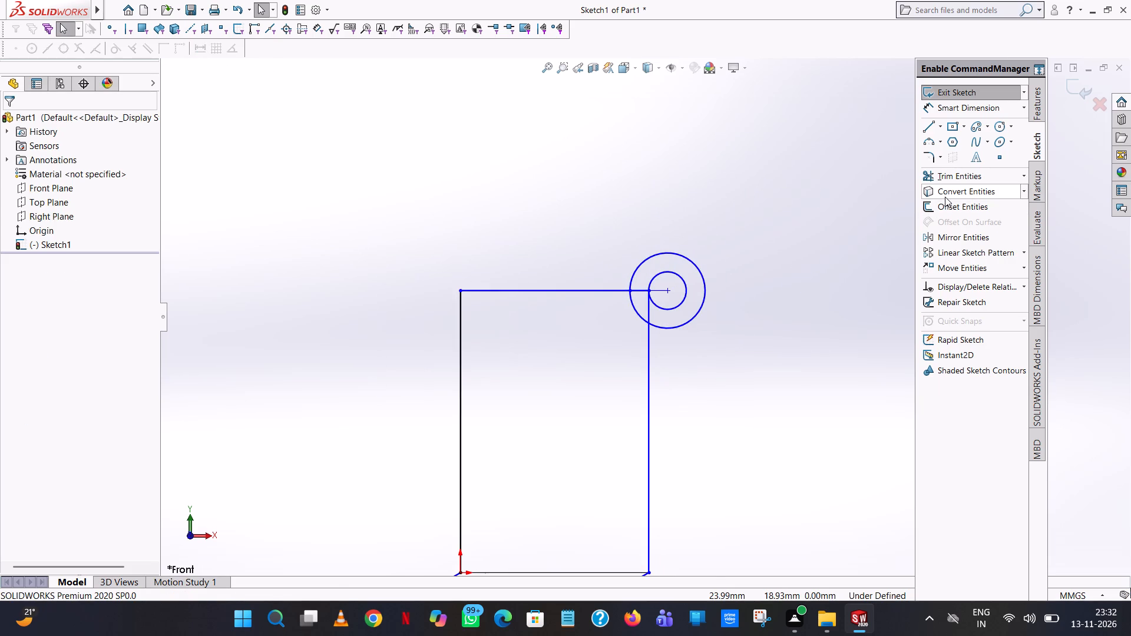
click(928, 129)
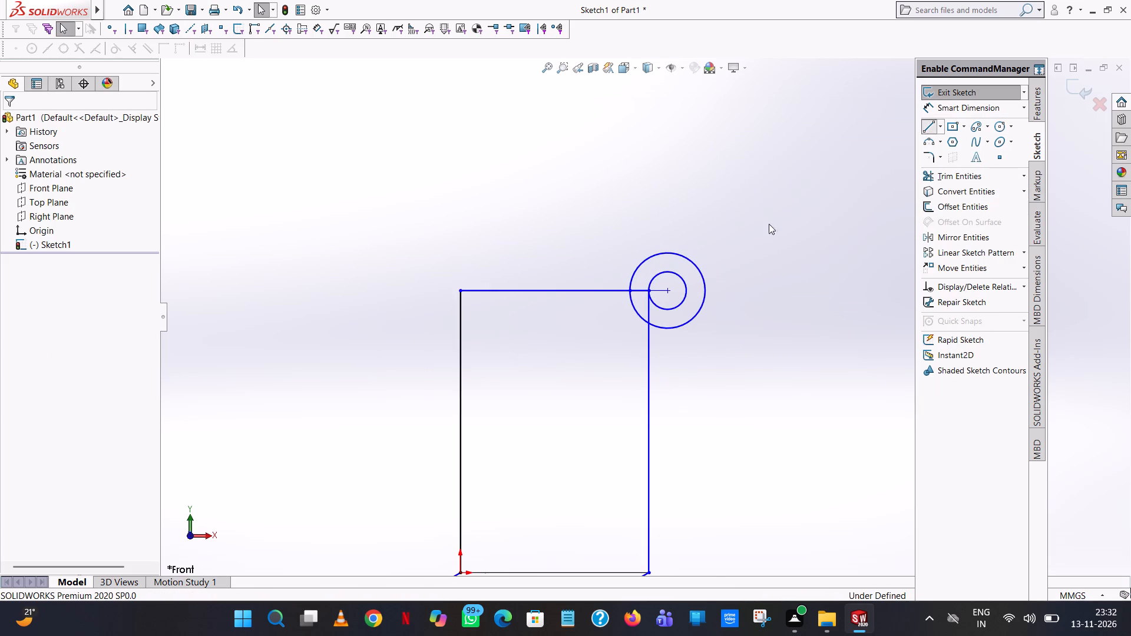
click(629, 290)
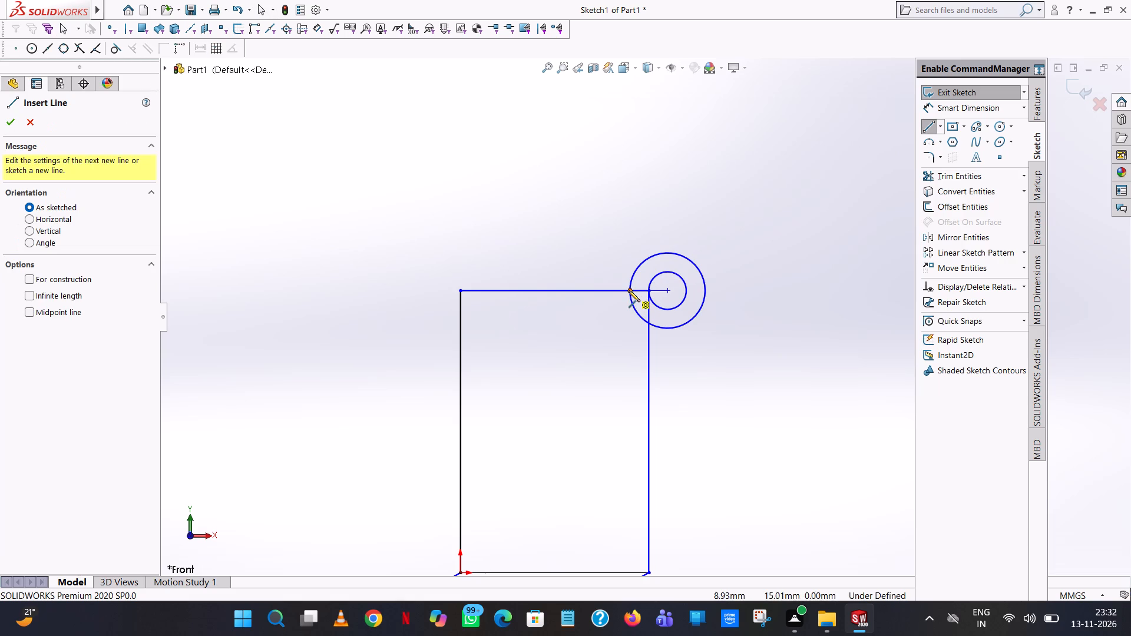
click(779, 288)
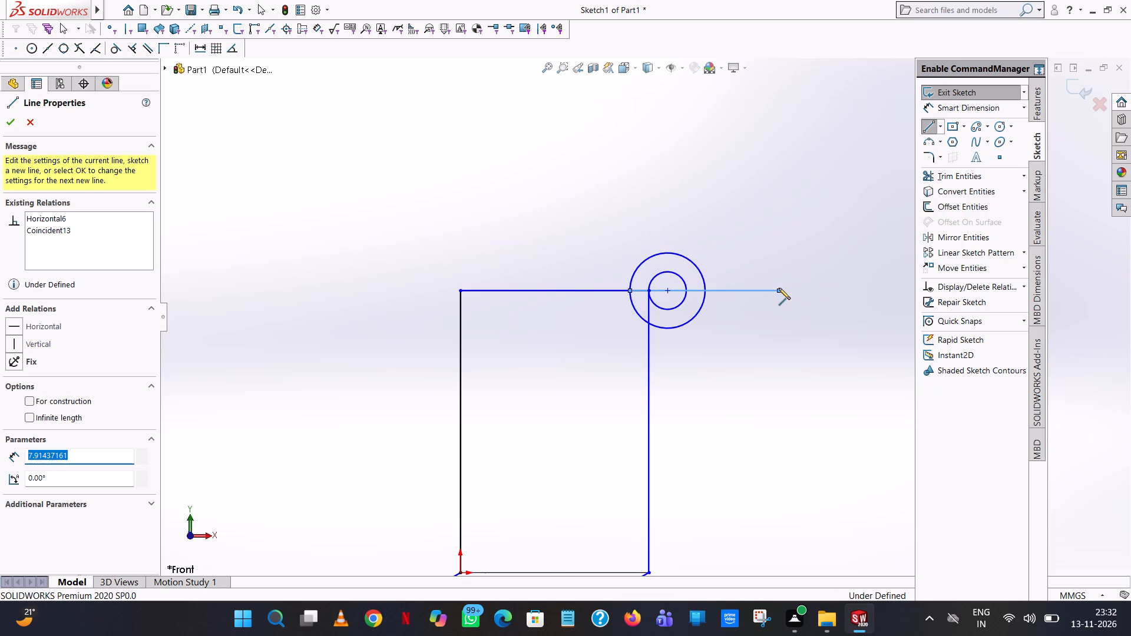
text(10)
key(Return)
right_click(779, 288)
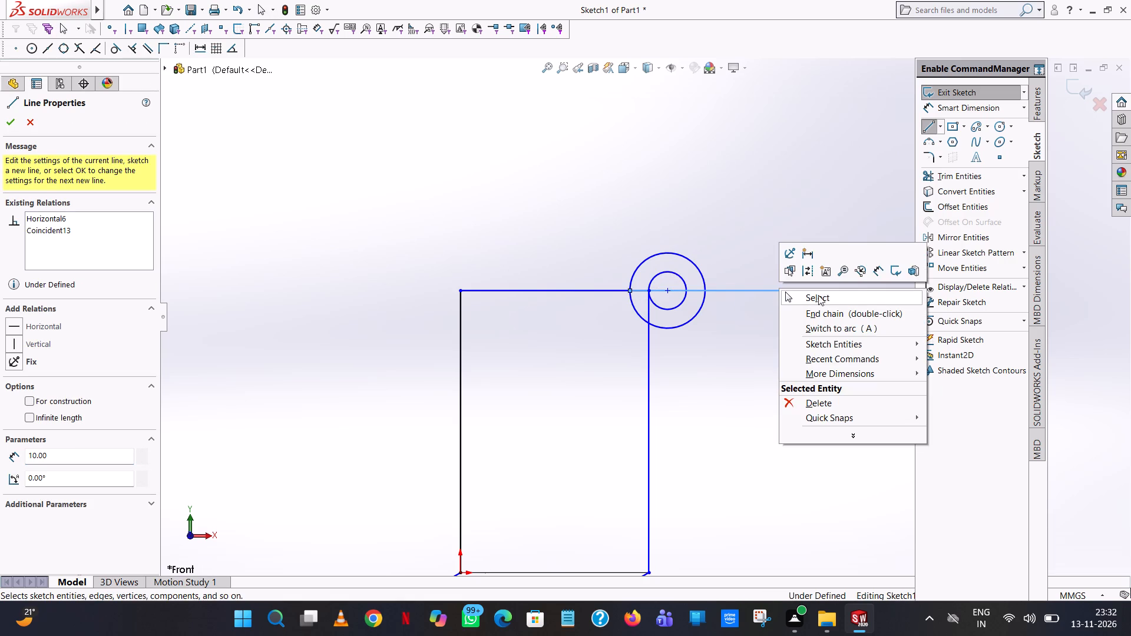
click(821, 296)
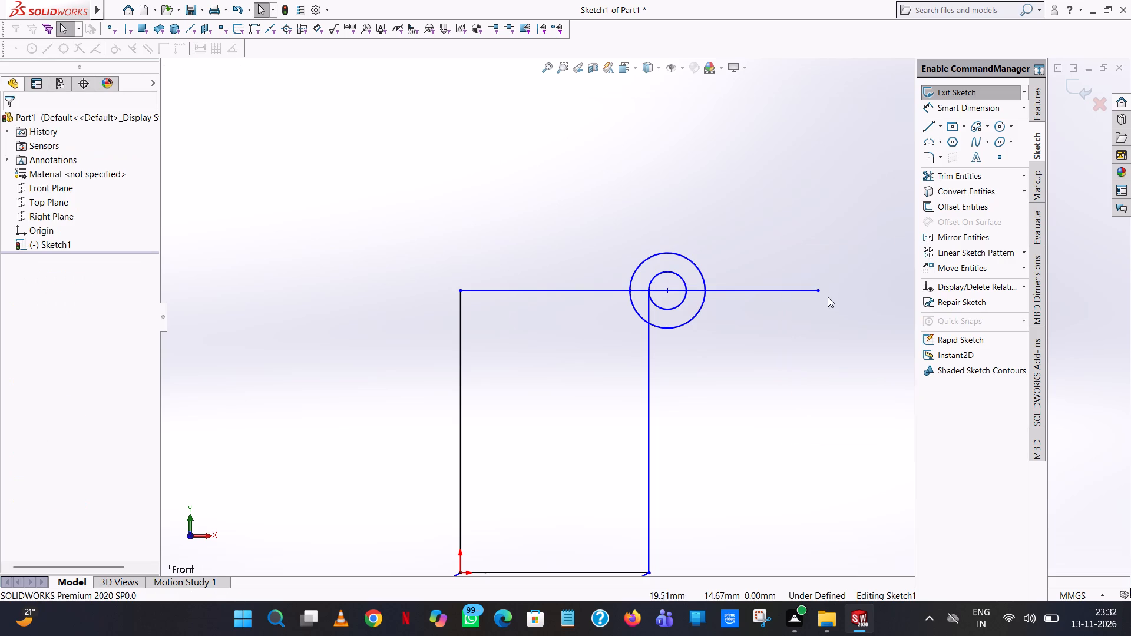
Set the length of the horizontal line through the circles' centre to 8 mm.
click(792, 289)
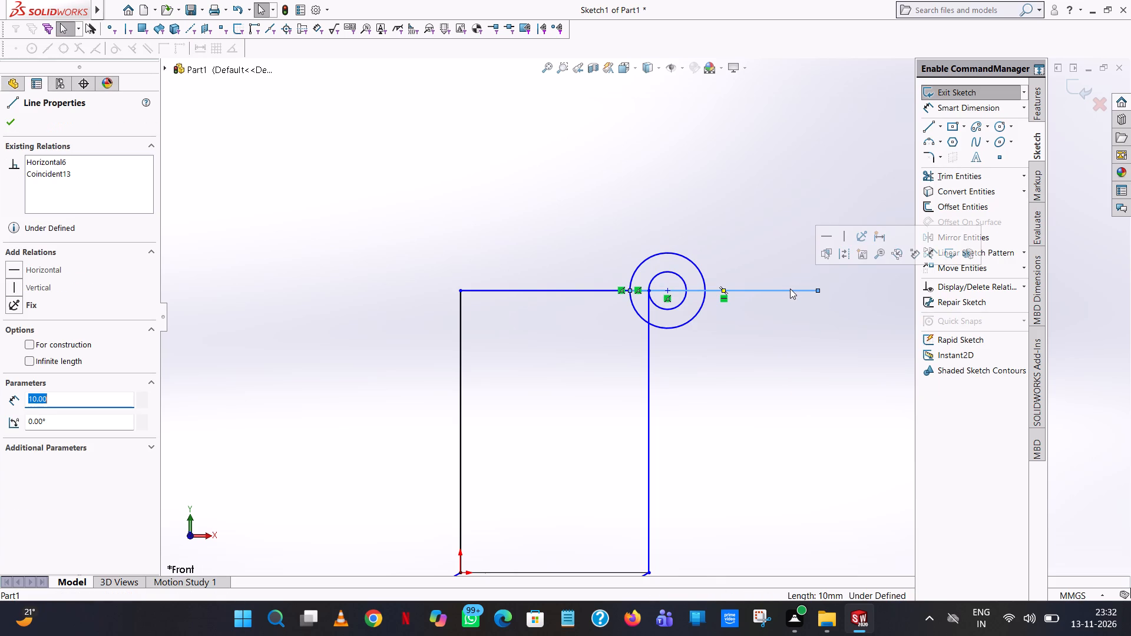
key(8)
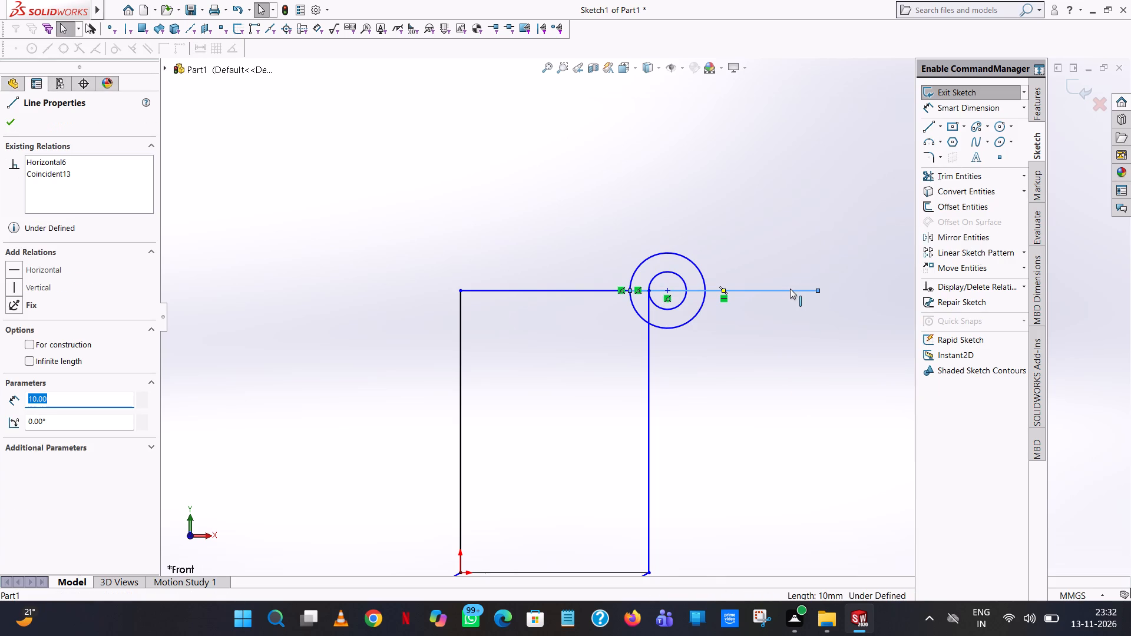
key(Return)
click(797, 221)
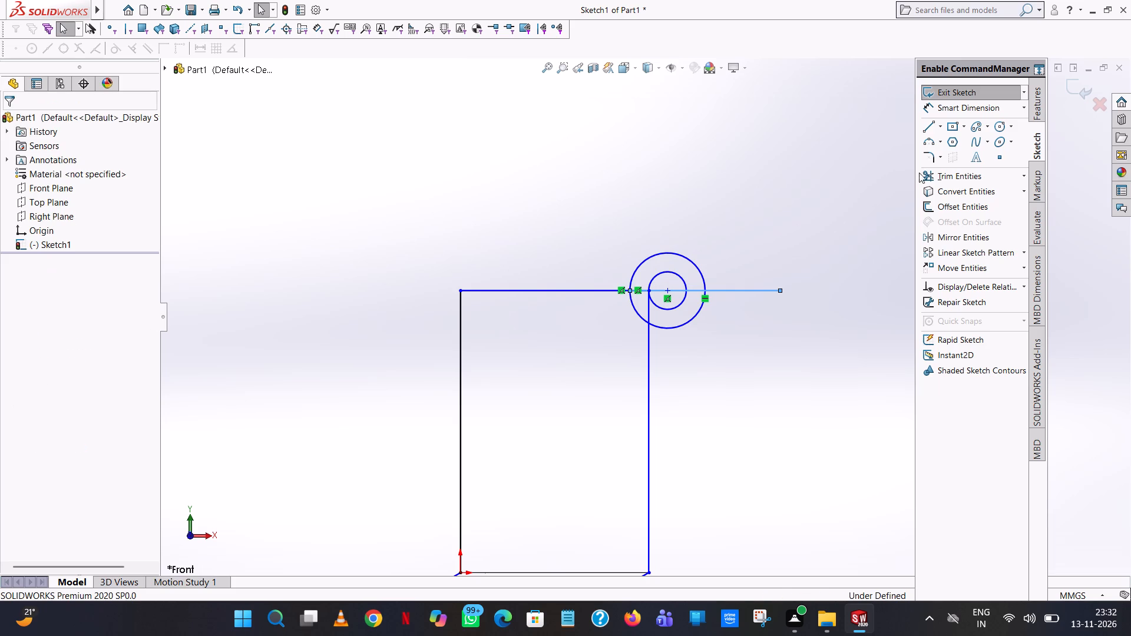
Sketch two concentric circles of radius 2 mm and 1 mm centred on the free end of the 8 mm line.
click(996, 127)
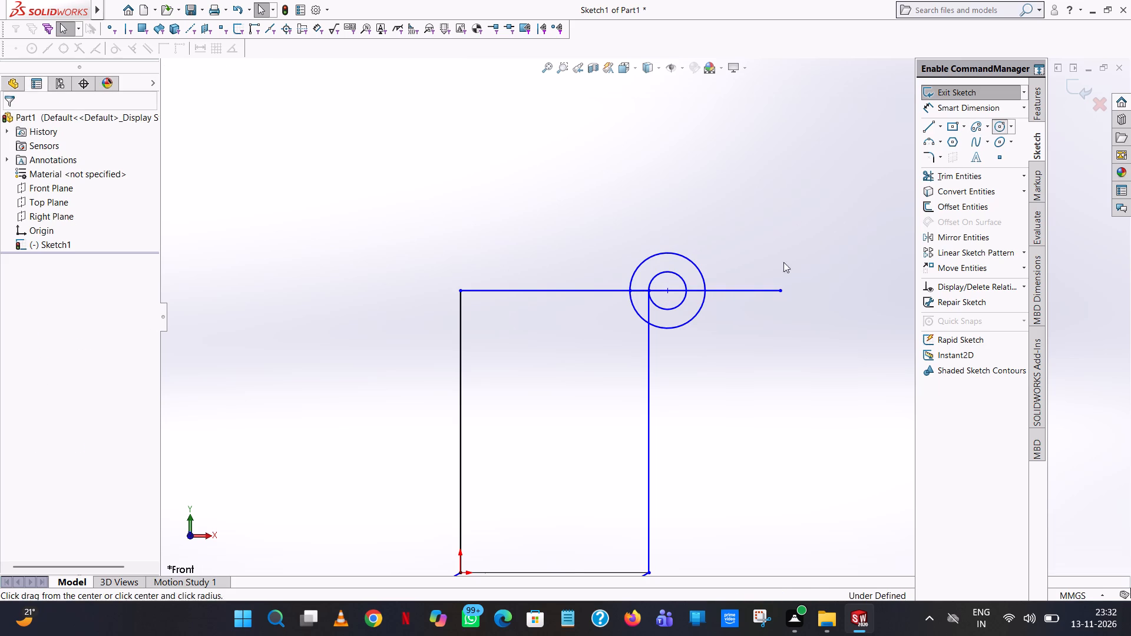
click(780, 290)
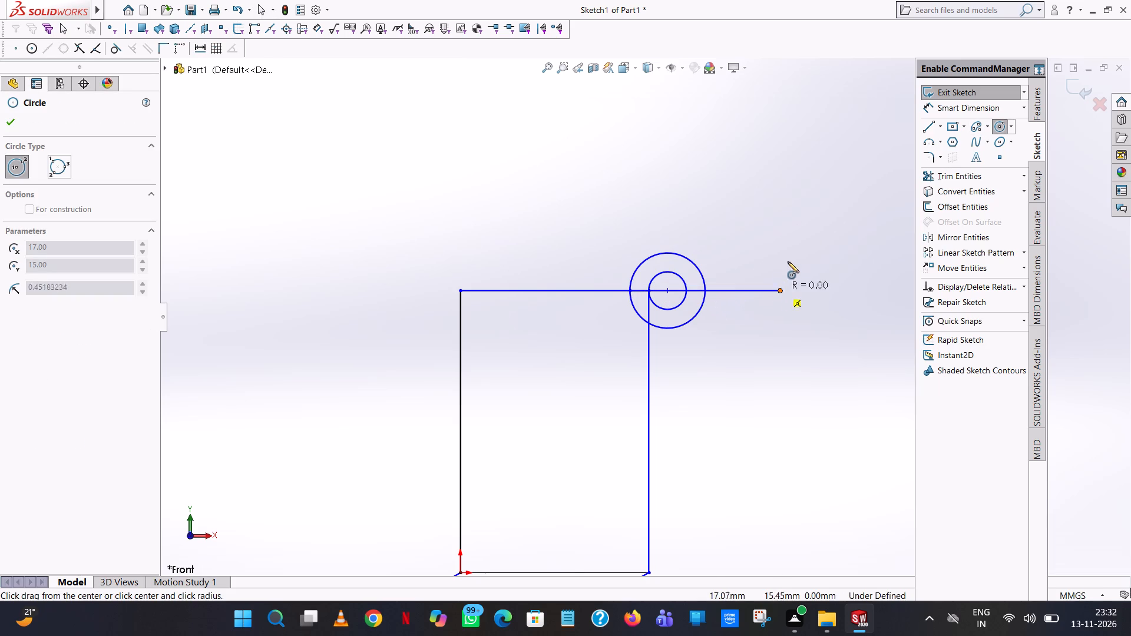
click(788, 260)
key(2)
key(Return)
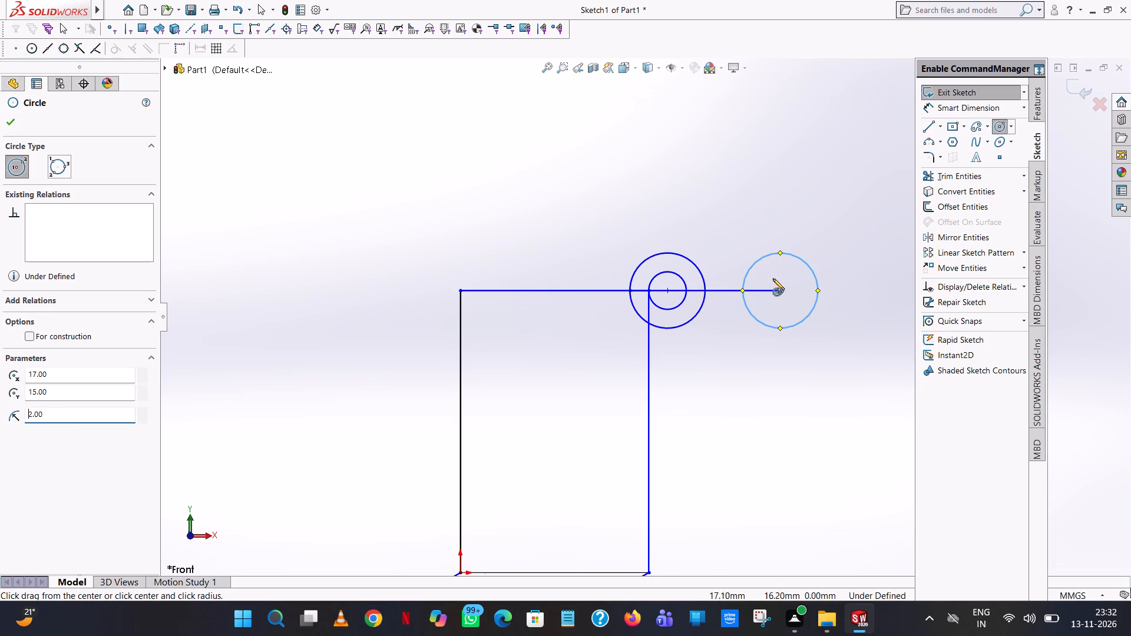
click(779, 290)
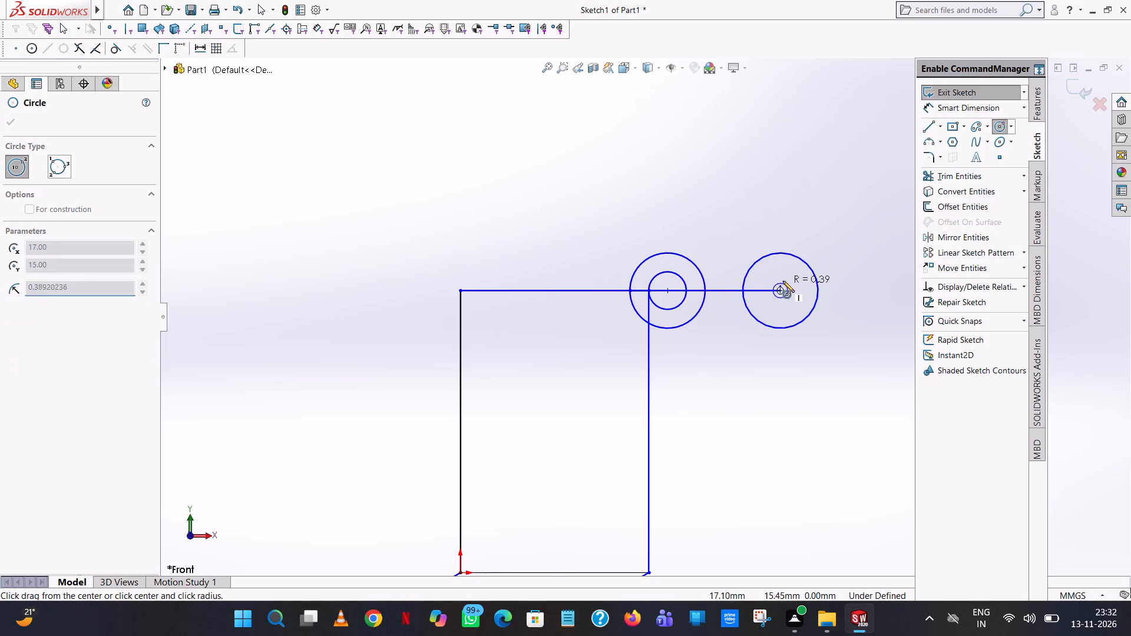
click(783, 277)
key(2)
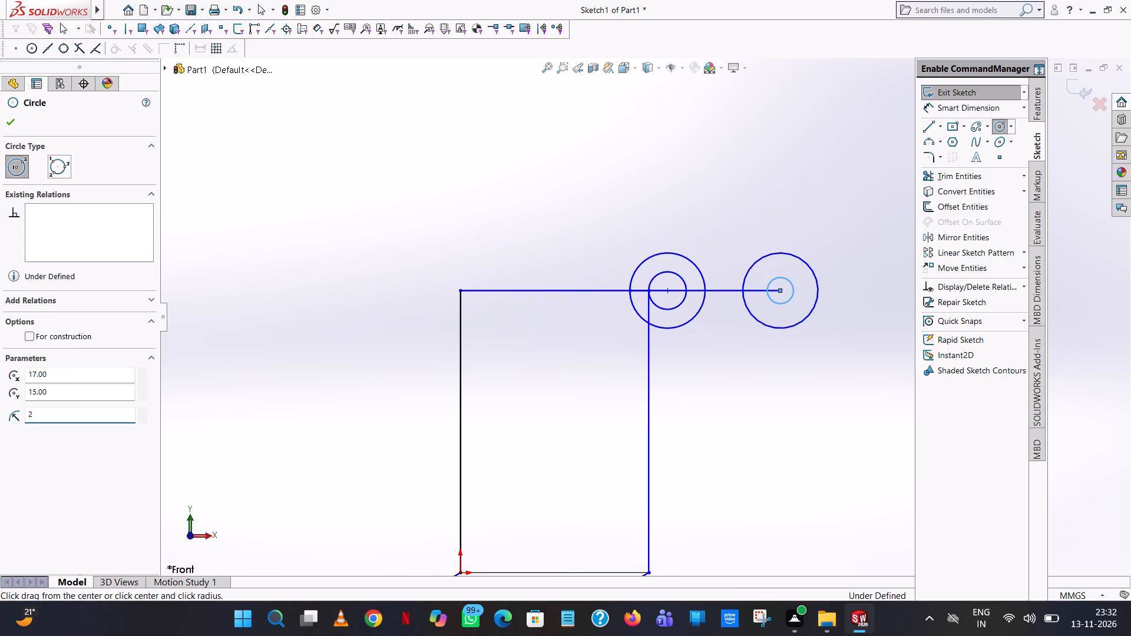
key(BackSpace)
key(1)
key(Return)
right_click(783, 277)
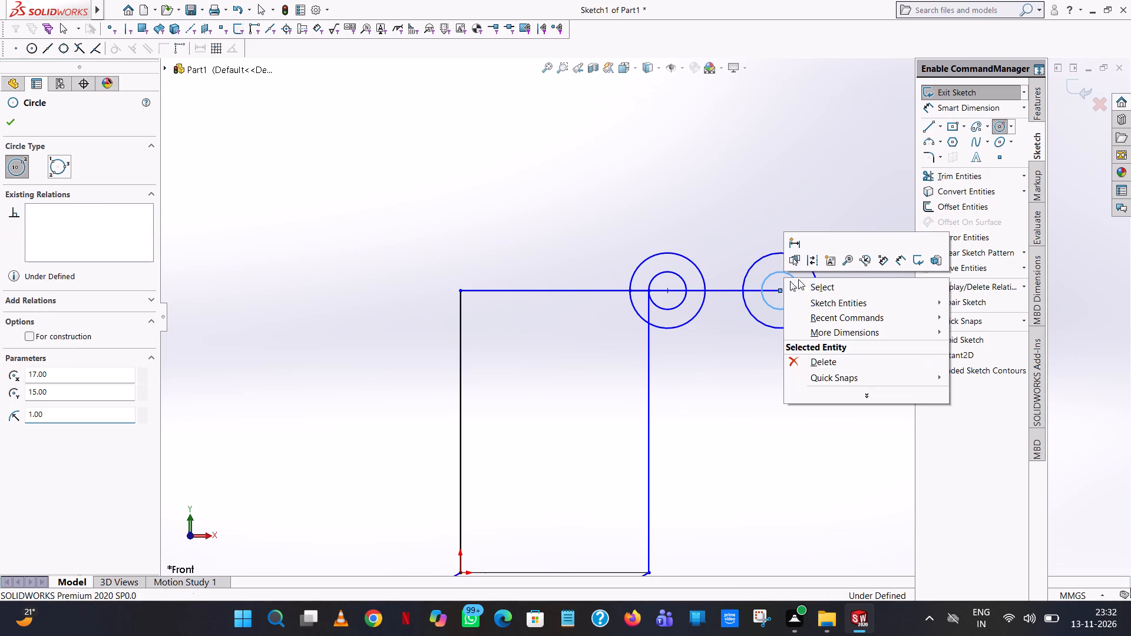
click(809, 283)
Sketch a 6 mm horizontal line joining the topmost points of the two 2 mm radius circles.
click(926, 128)
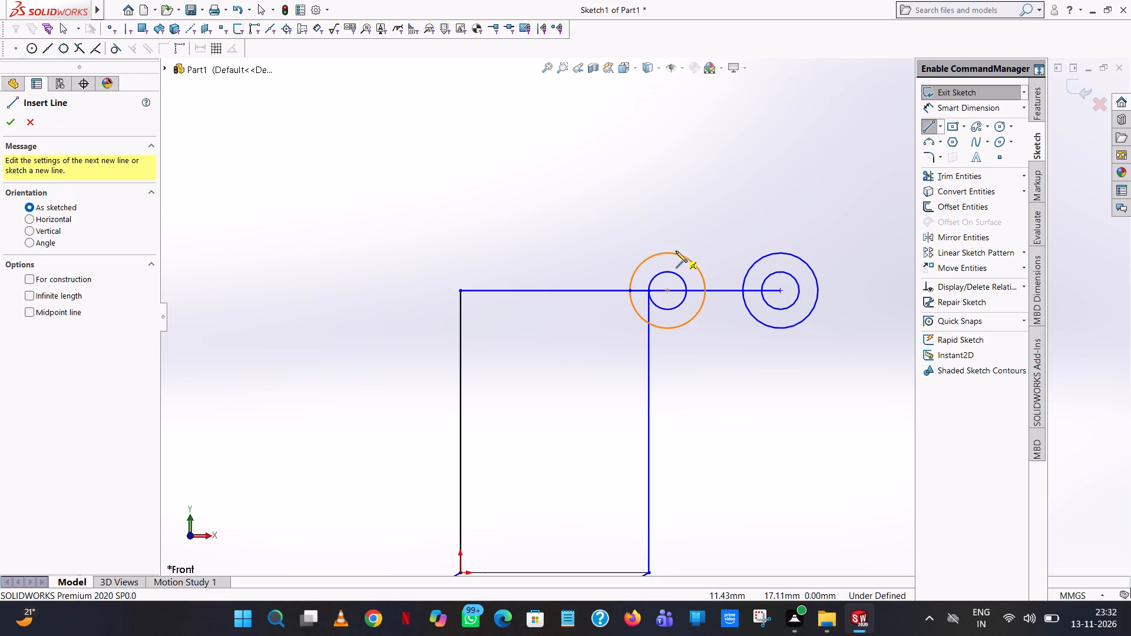
click(667, 253)
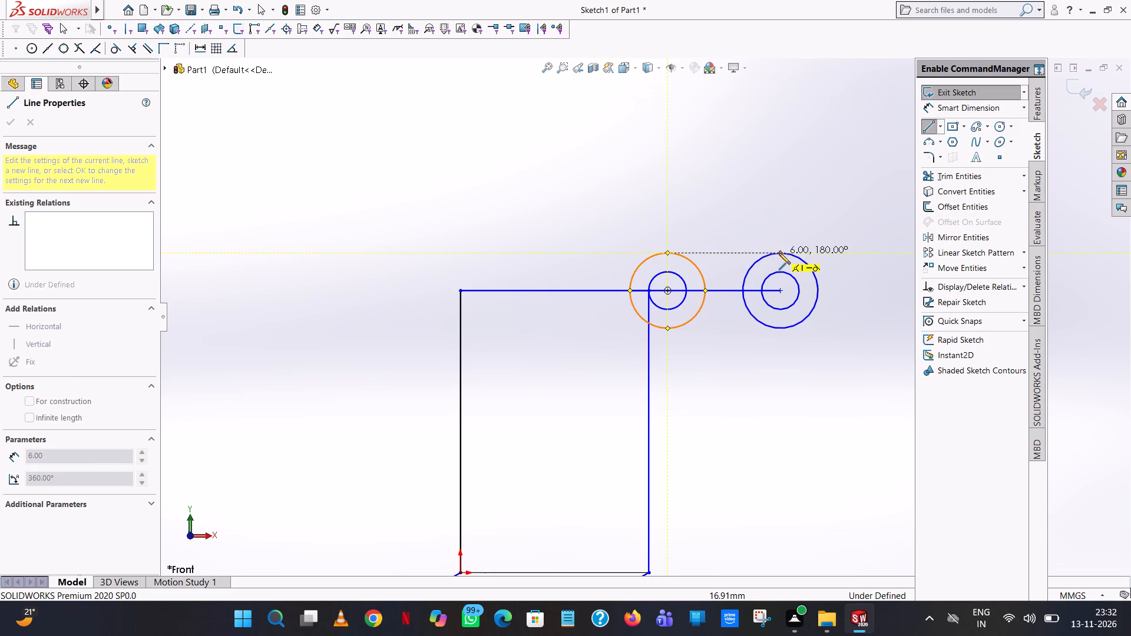
click(779, 253)
right_click(779, 253)
click(800, 258)
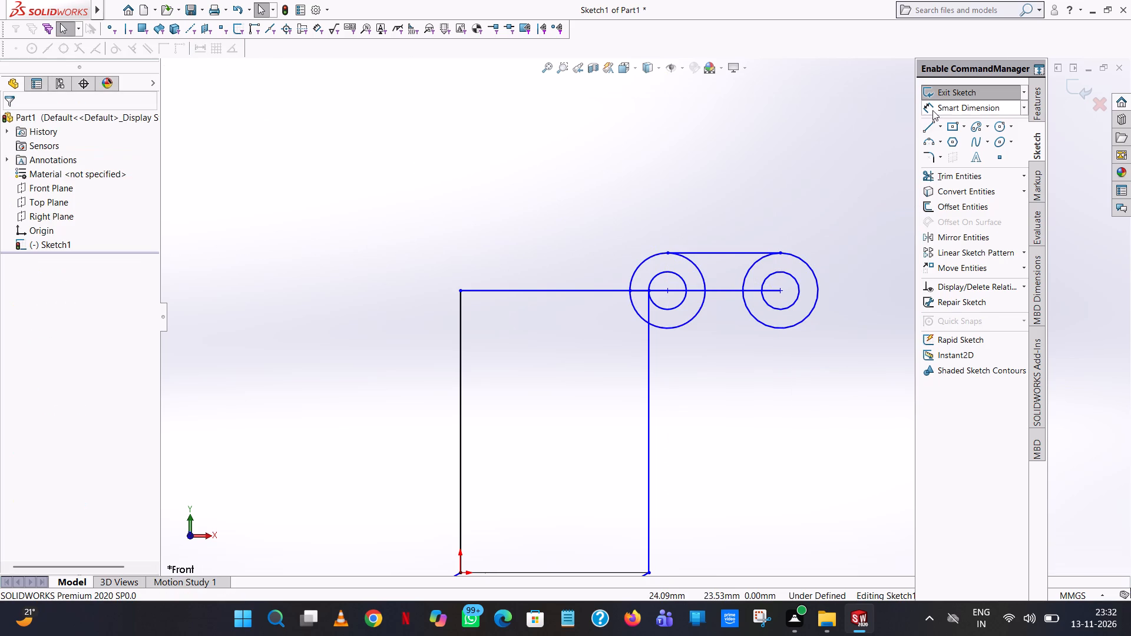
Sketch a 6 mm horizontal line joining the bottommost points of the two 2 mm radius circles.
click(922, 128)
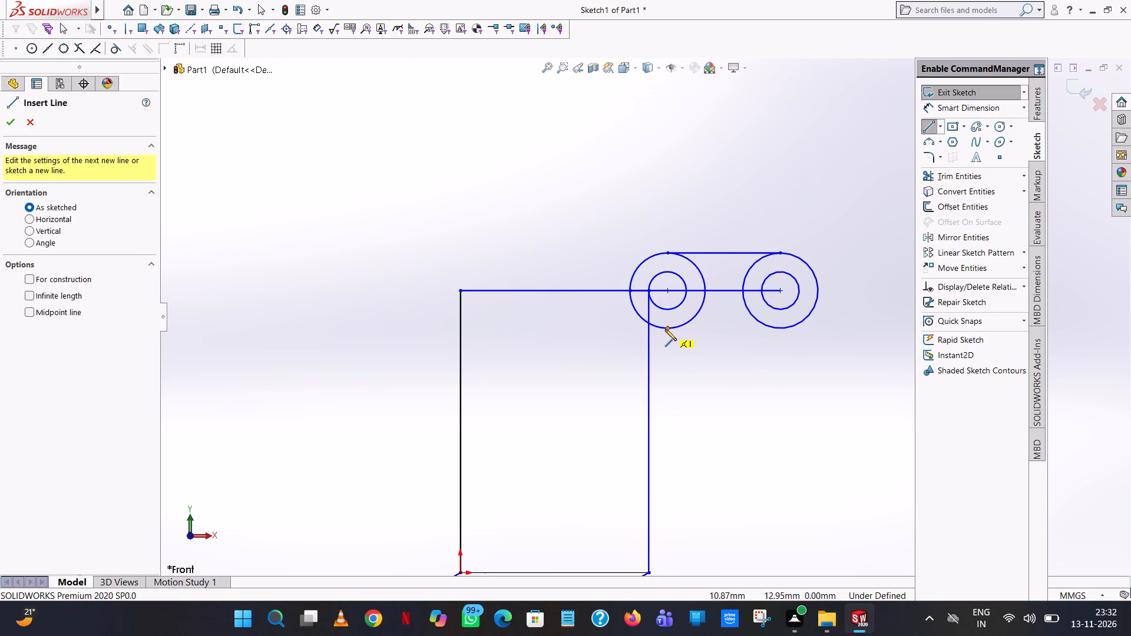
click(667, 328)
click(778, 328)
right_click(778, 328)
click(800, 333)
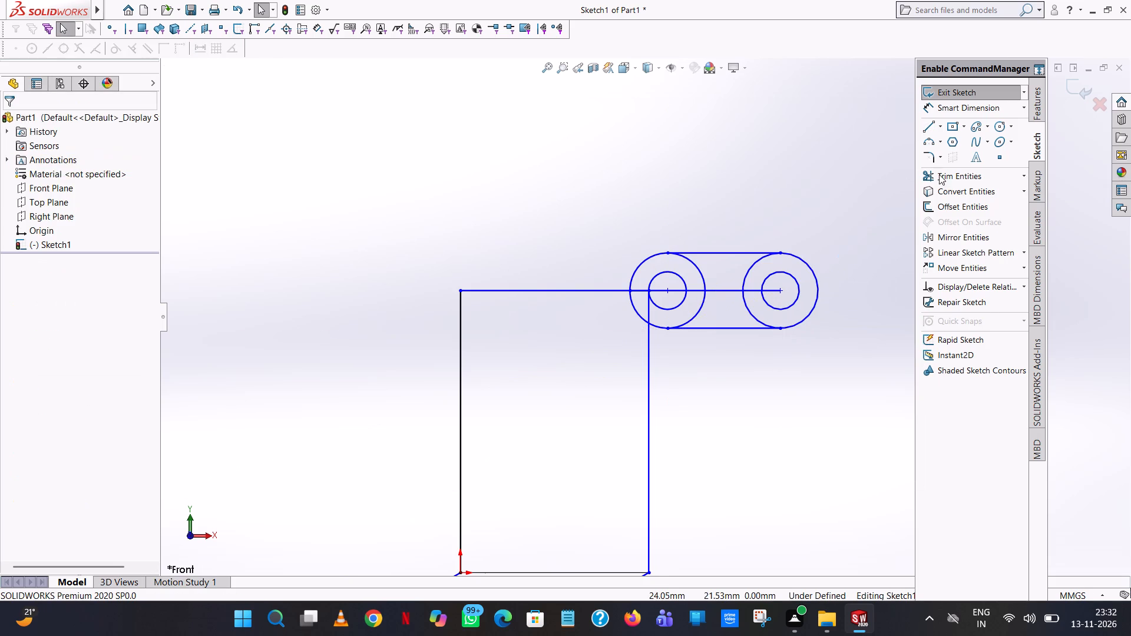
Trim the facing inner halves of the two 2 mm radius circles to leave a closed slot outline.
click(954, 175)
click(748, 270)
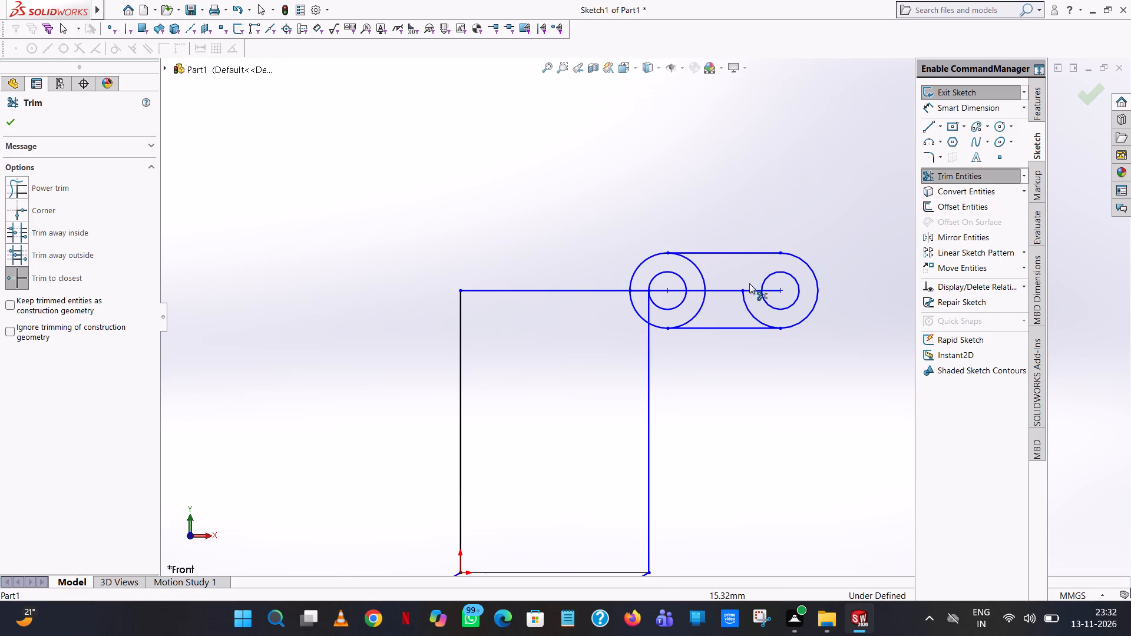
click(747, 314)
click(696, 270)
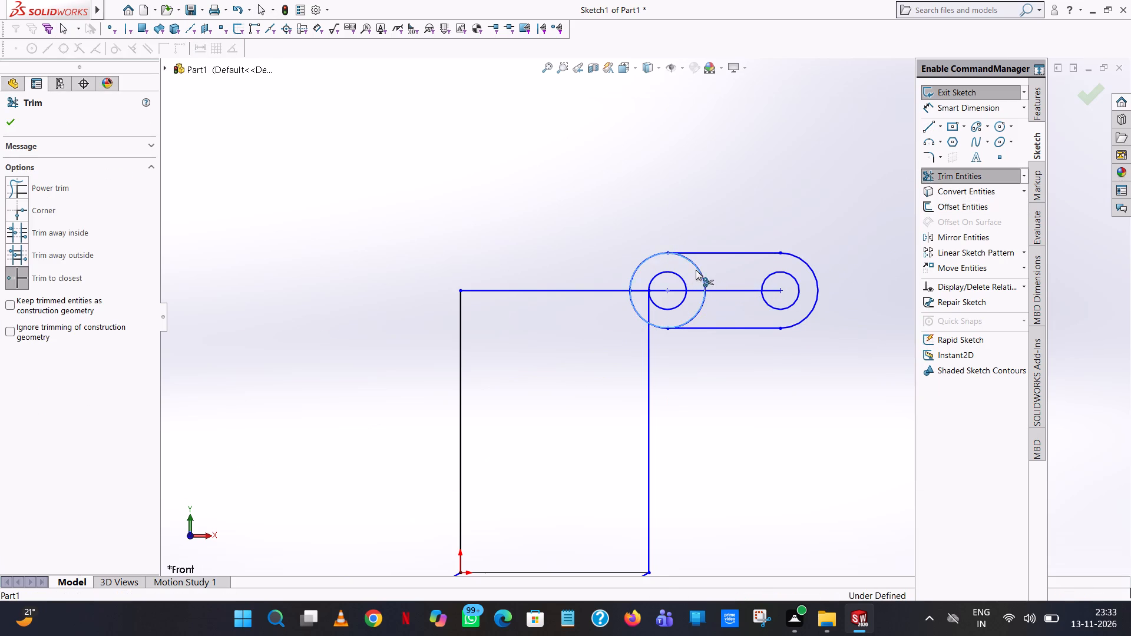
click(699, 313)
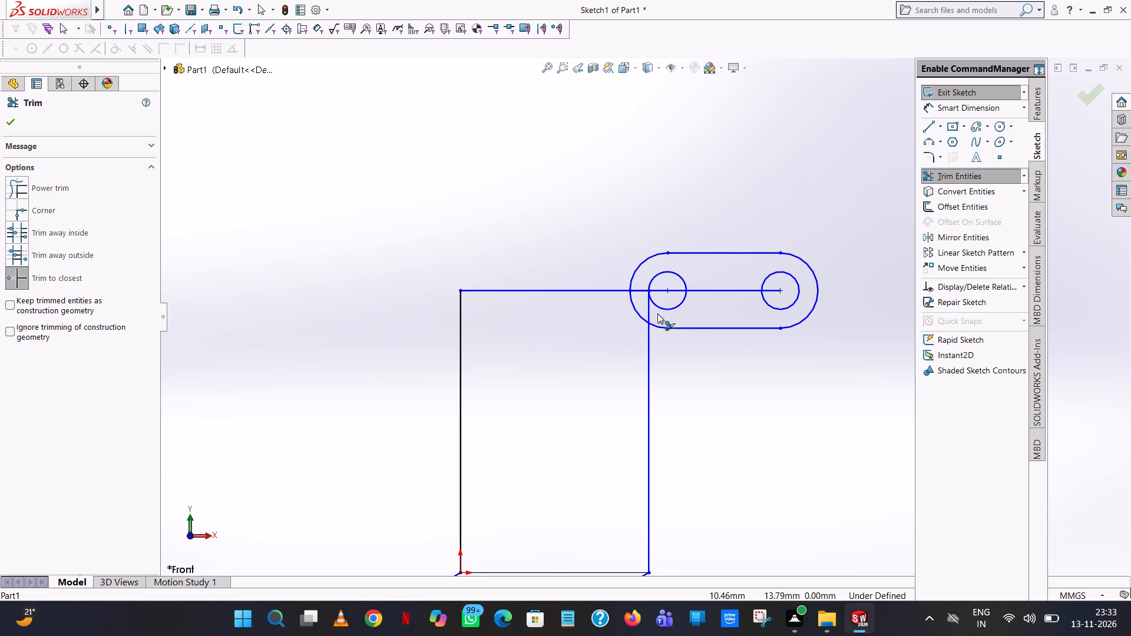
Trim away the entire upper slot, including both 1 mm radius circles, end arcs, straight sides and the centre line beyond the profile's top corner.
scroll(657, 313, up, 4)
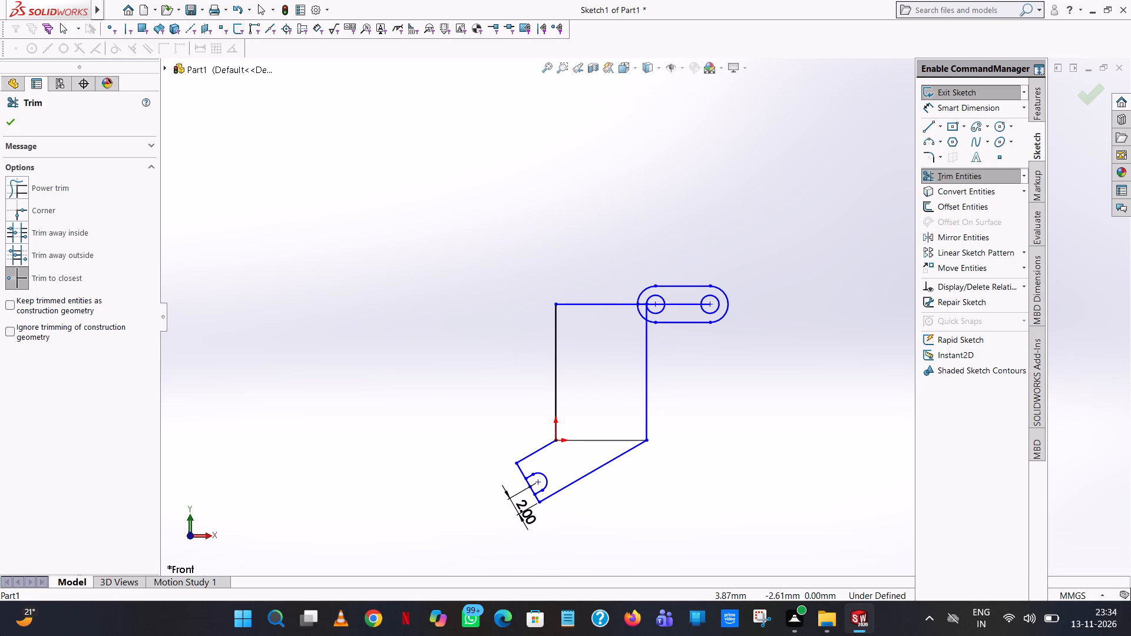
scroll(666, 316, down, 7)
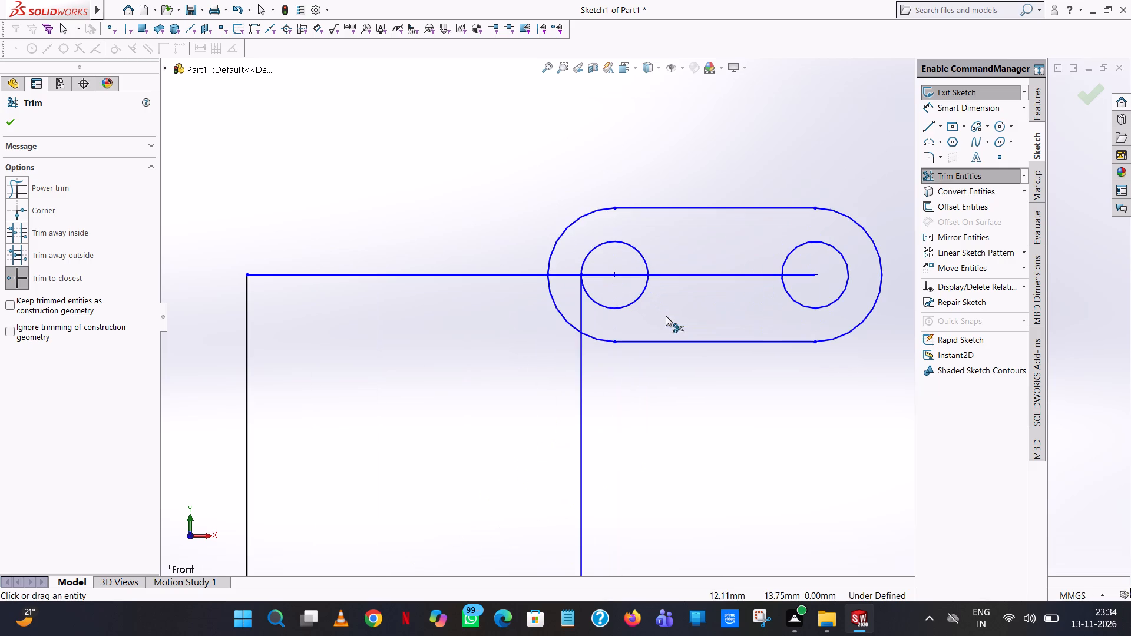
click(606, 241)
click(616, 307)
click(606, 208)
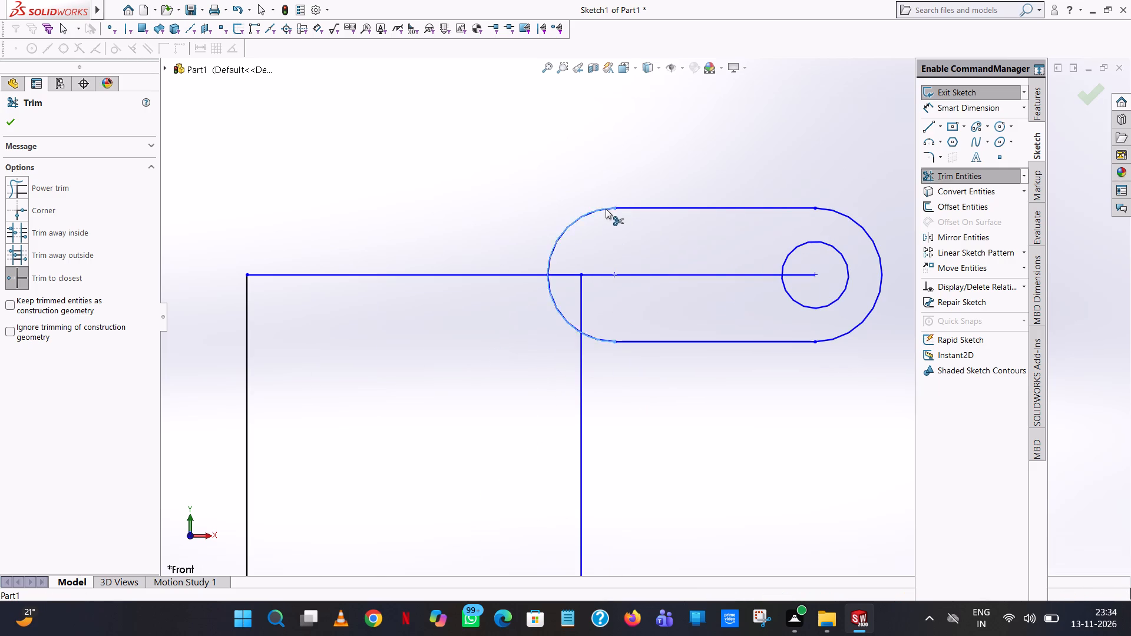
click(561, 310)
click(668, 342)
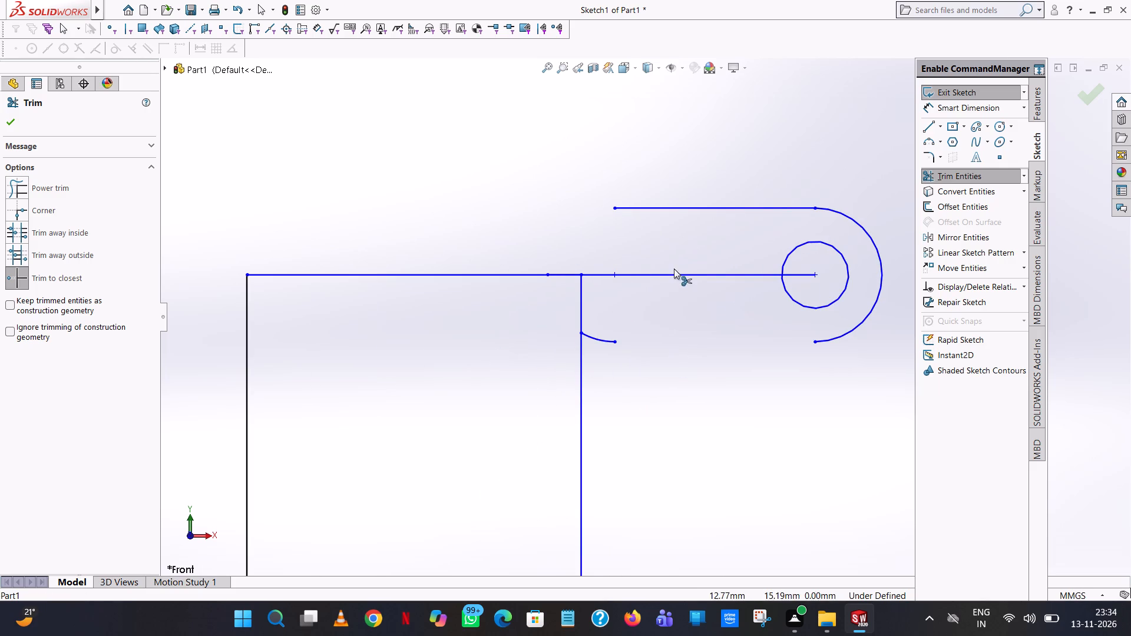
click(673, 274)
click(609, 274)
click(608, 340)
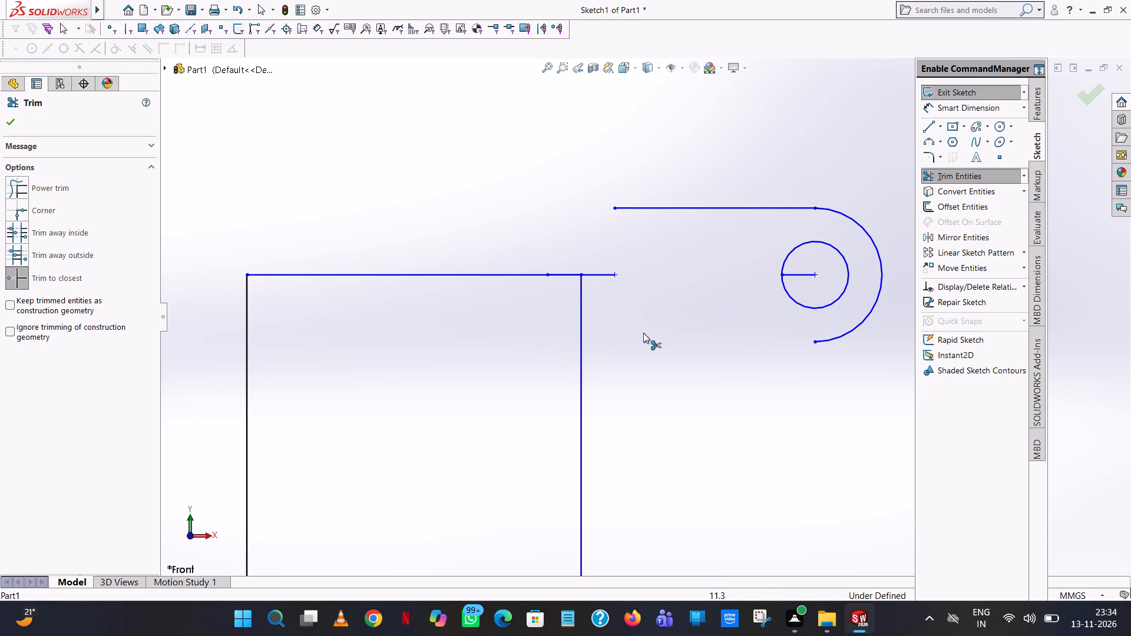
click(828, 304)
click(806, 274)
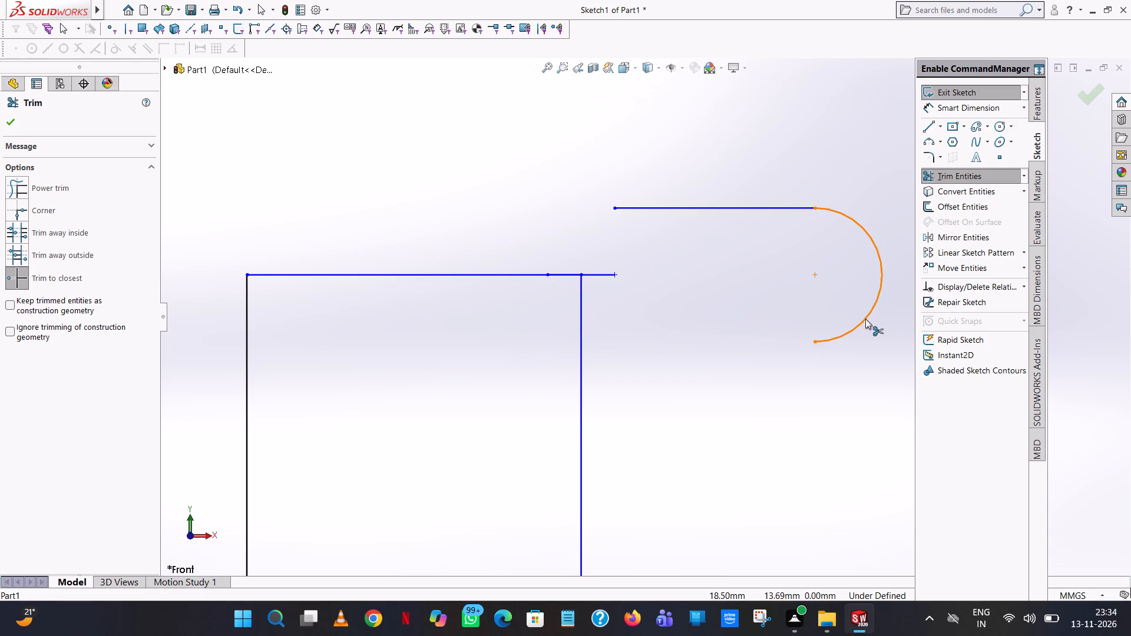
click(865, 319)
click(745, 209)
click(608, 272)
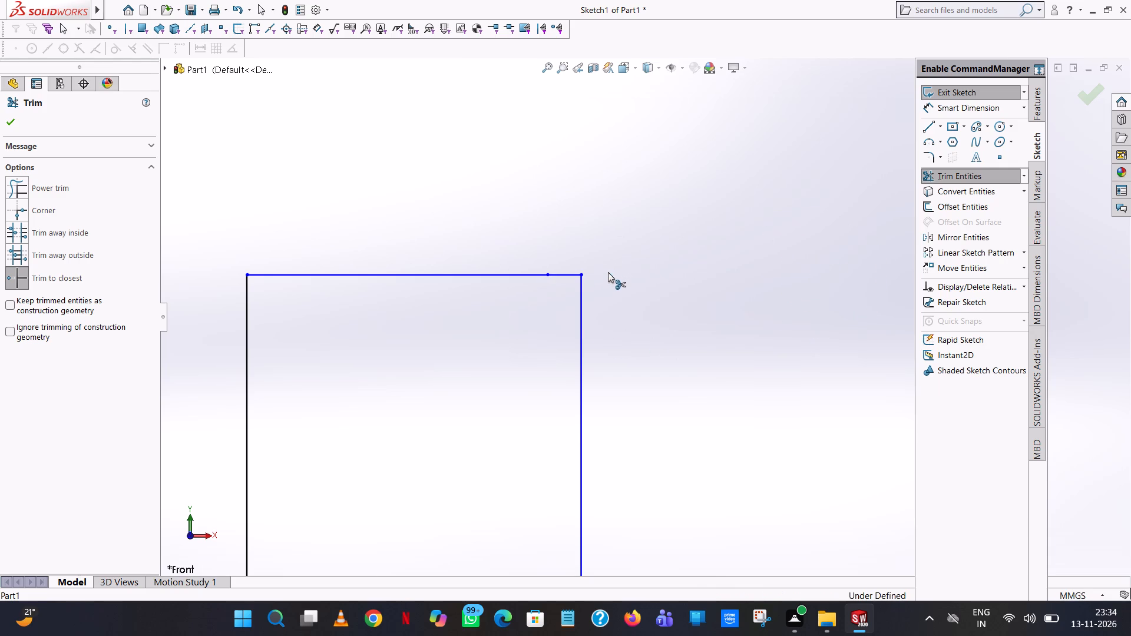
click(14, 116)
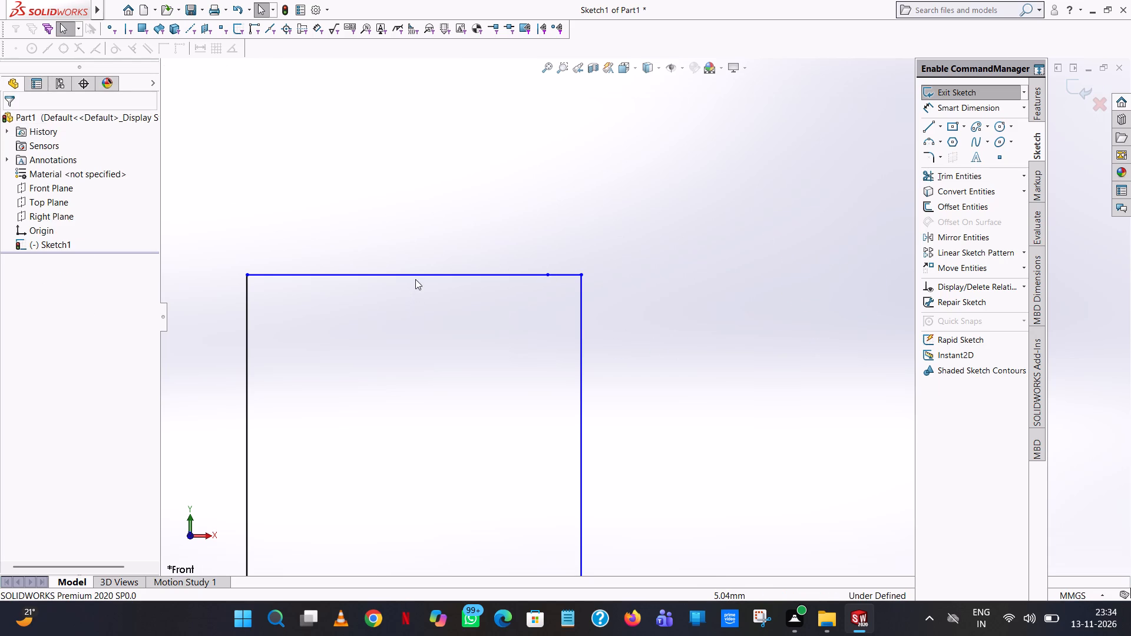
click(416, 277)
click(283, 128)
Sketch a 2 mm vertical line up from the profile's outer top corner, followed by a 1 mm horizontal line outward.
click(927, 124)
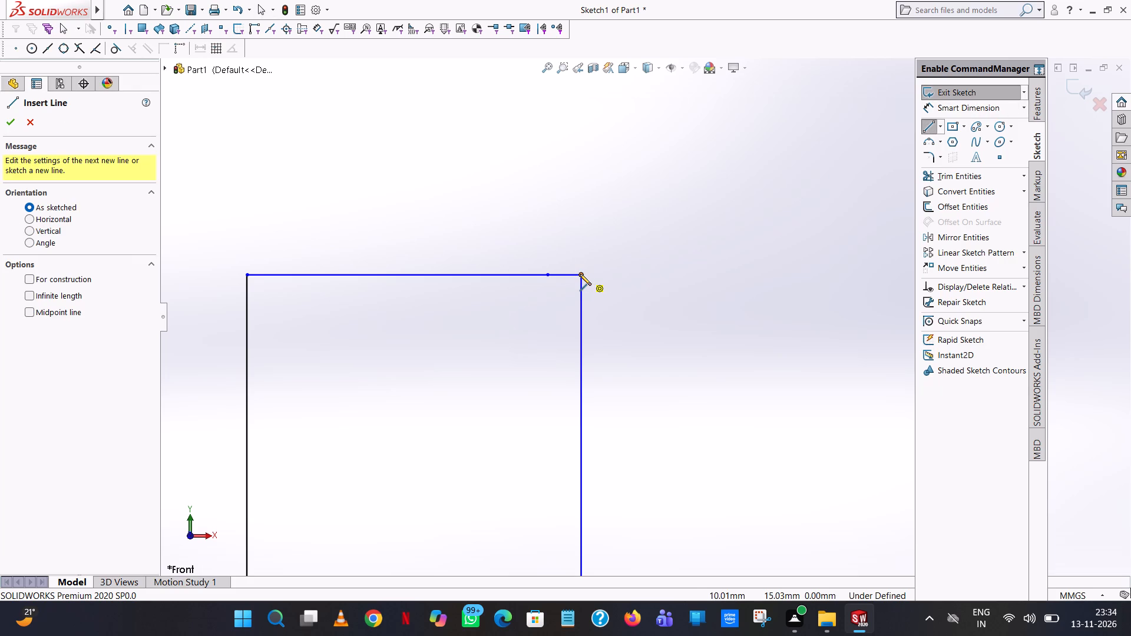
click(580, 274)
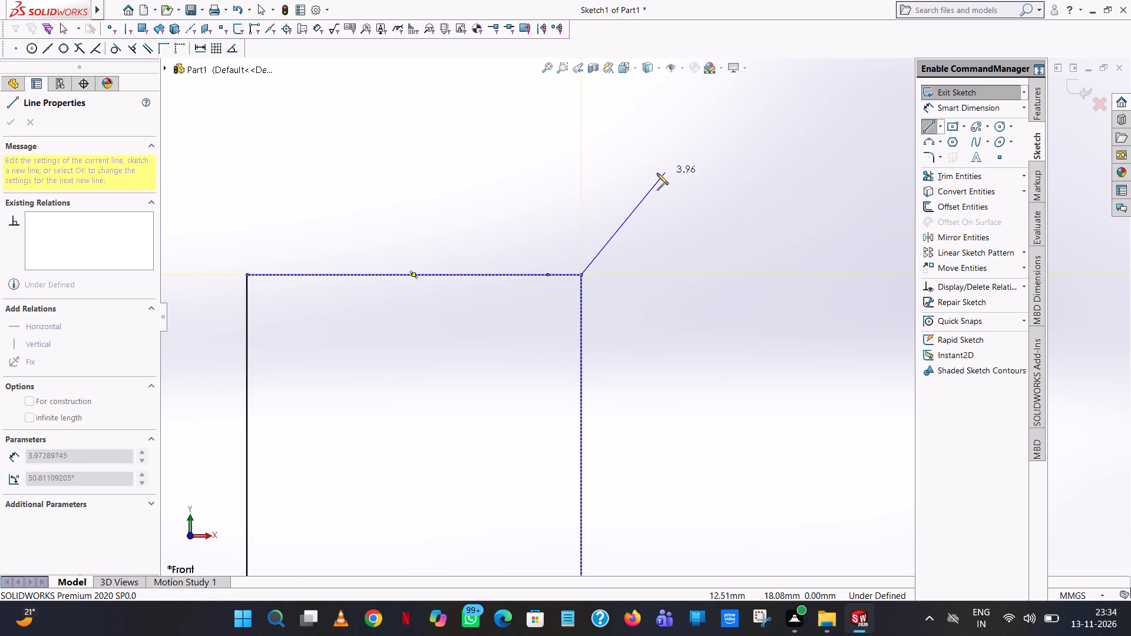
click(583, 186)
key(2)
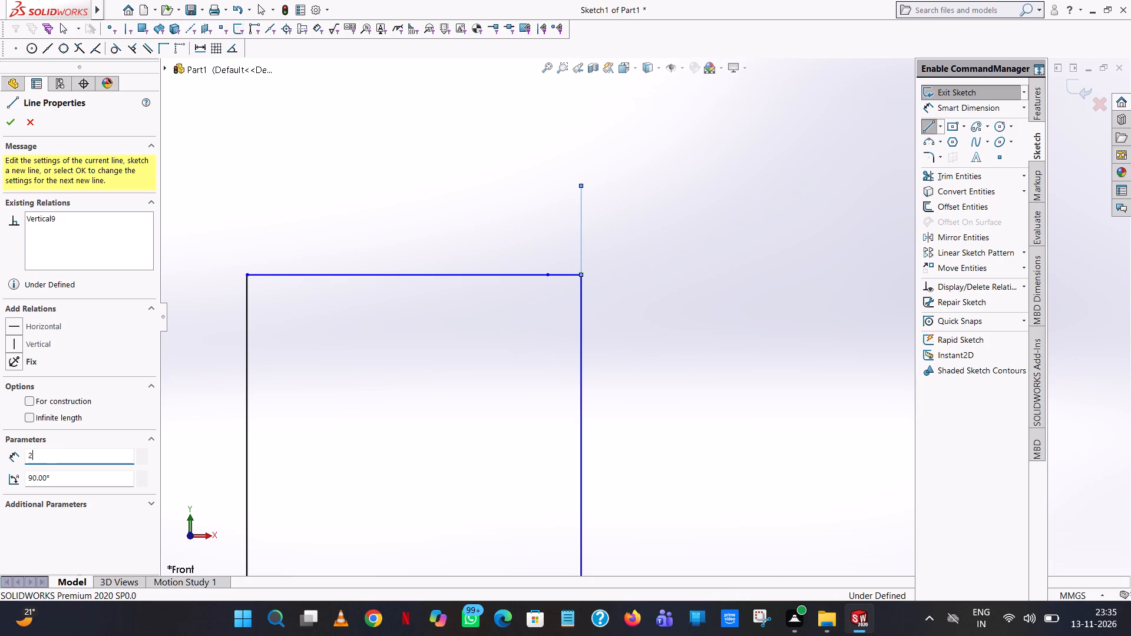
key(Return)
click(627, 208)
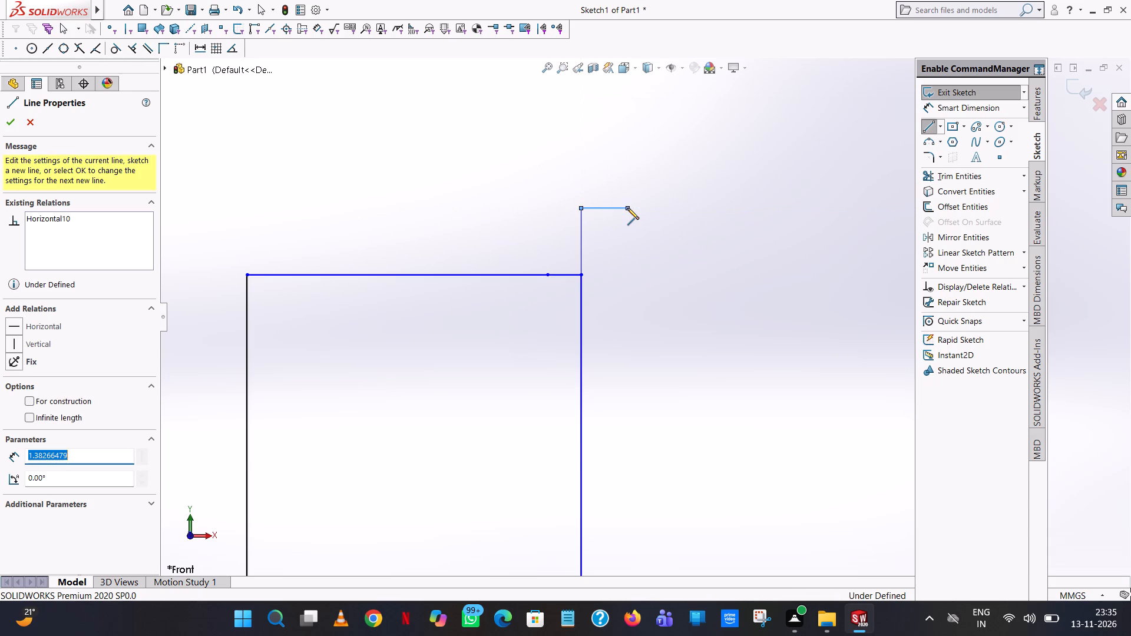
key(1)
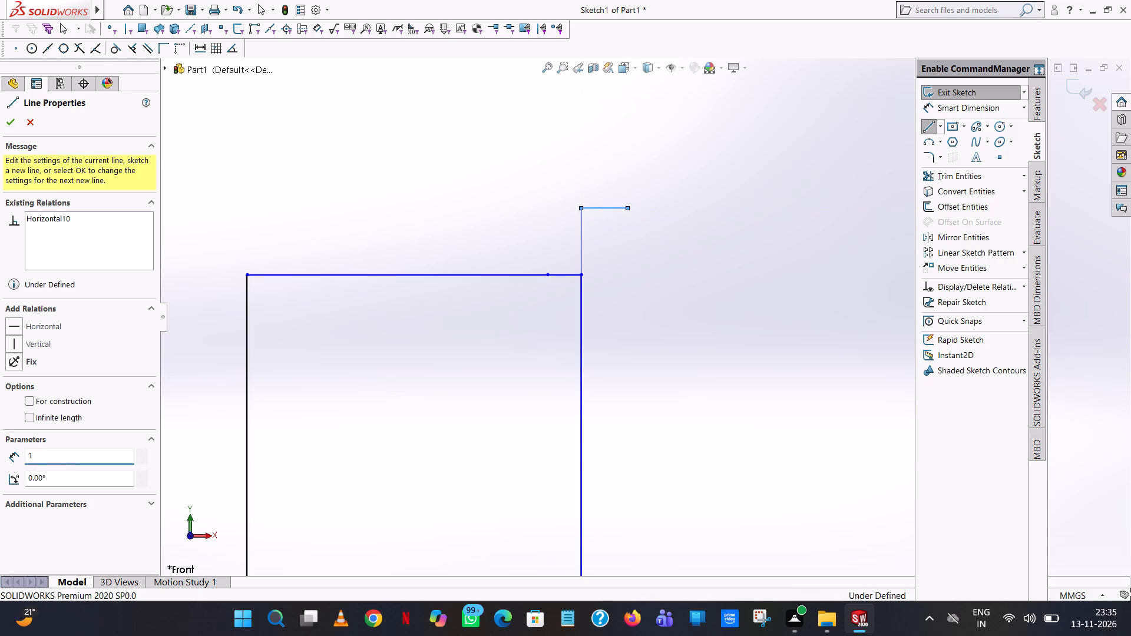
key(Return)
right_click(628, 208)
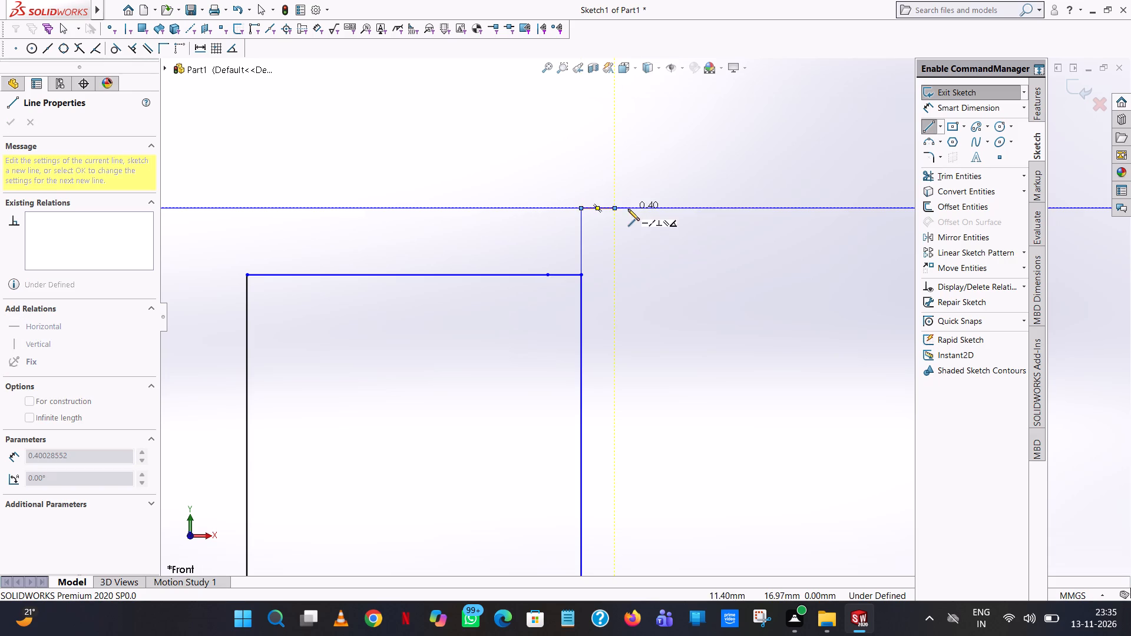
click(660, 216)
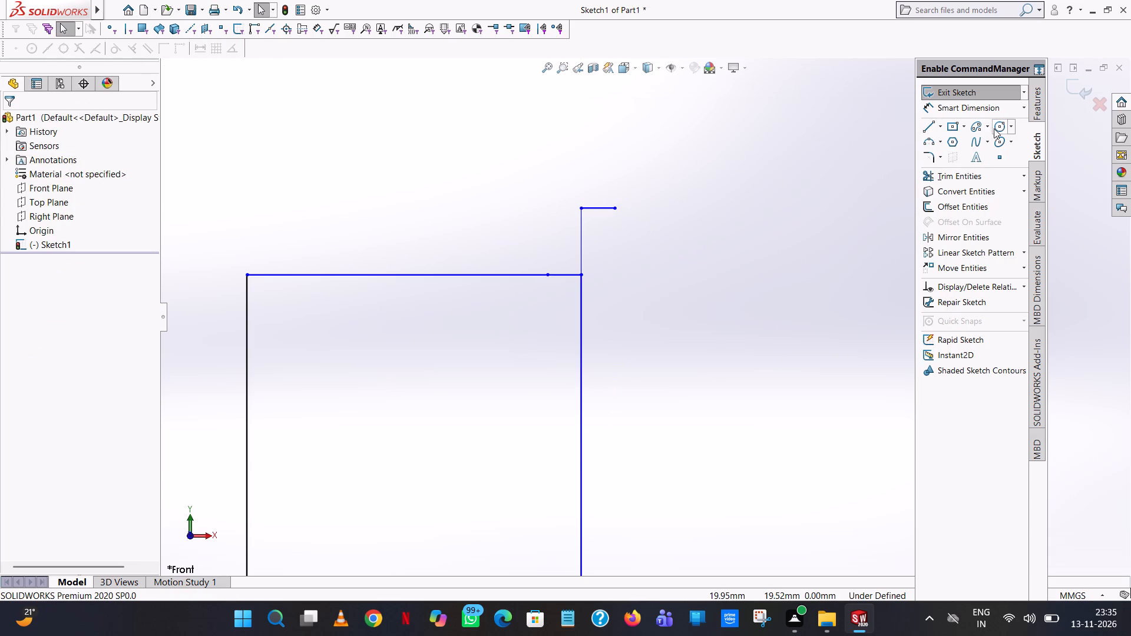
Sketch a circle of radius 2 mm centred on the free end of the 1 mm horizontal line.
click(1003, 124)
click(616, 206)
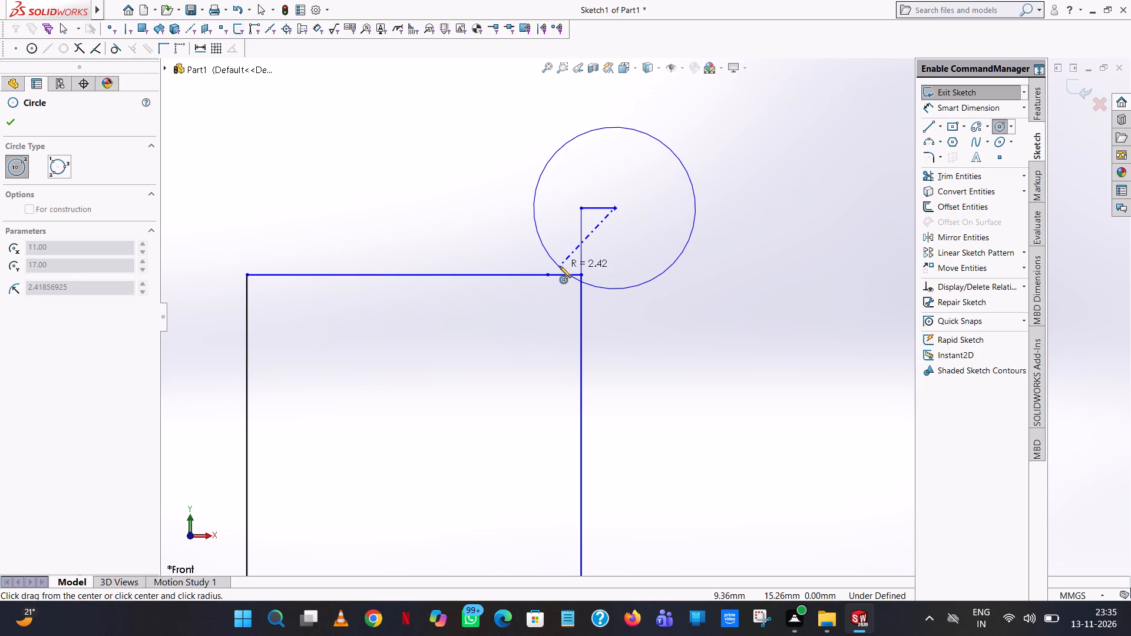
click(560, 266)
key(2)
key(Return)
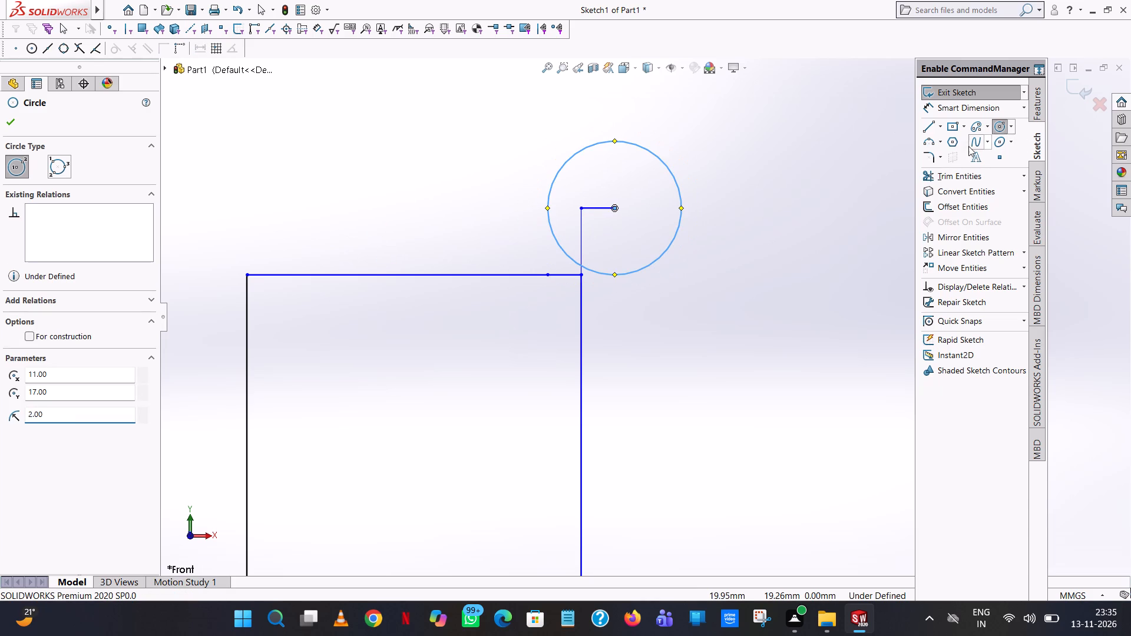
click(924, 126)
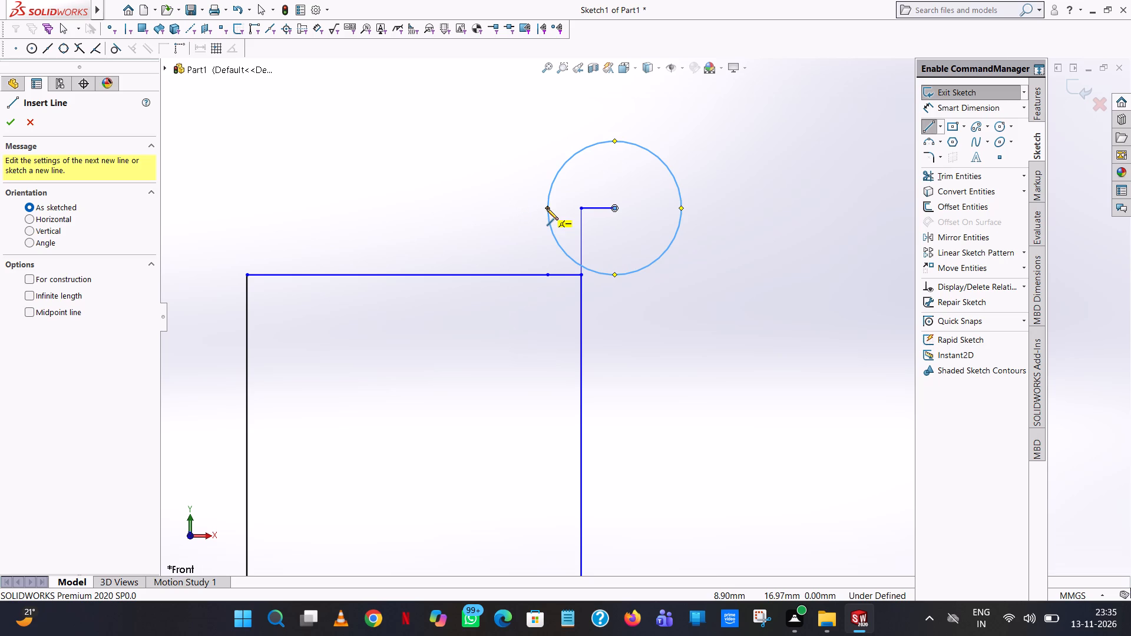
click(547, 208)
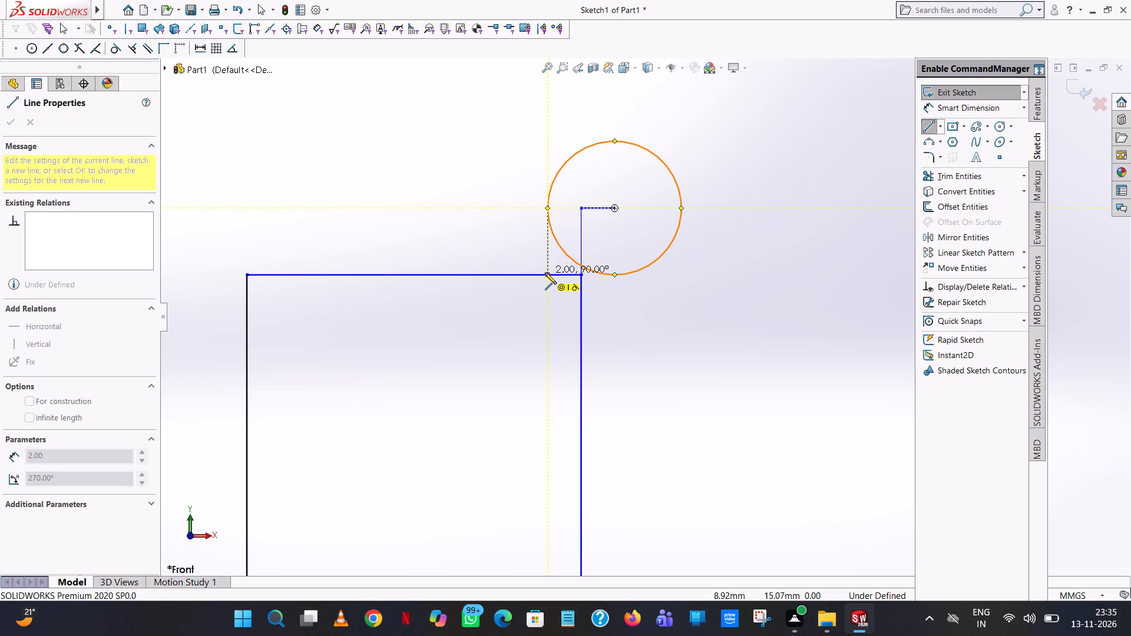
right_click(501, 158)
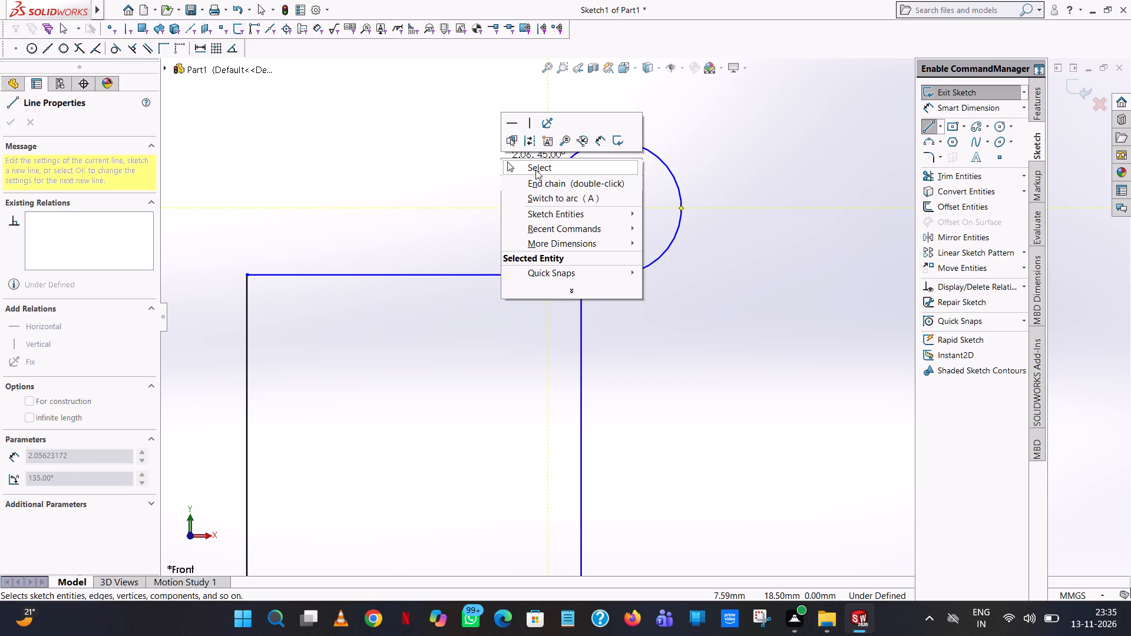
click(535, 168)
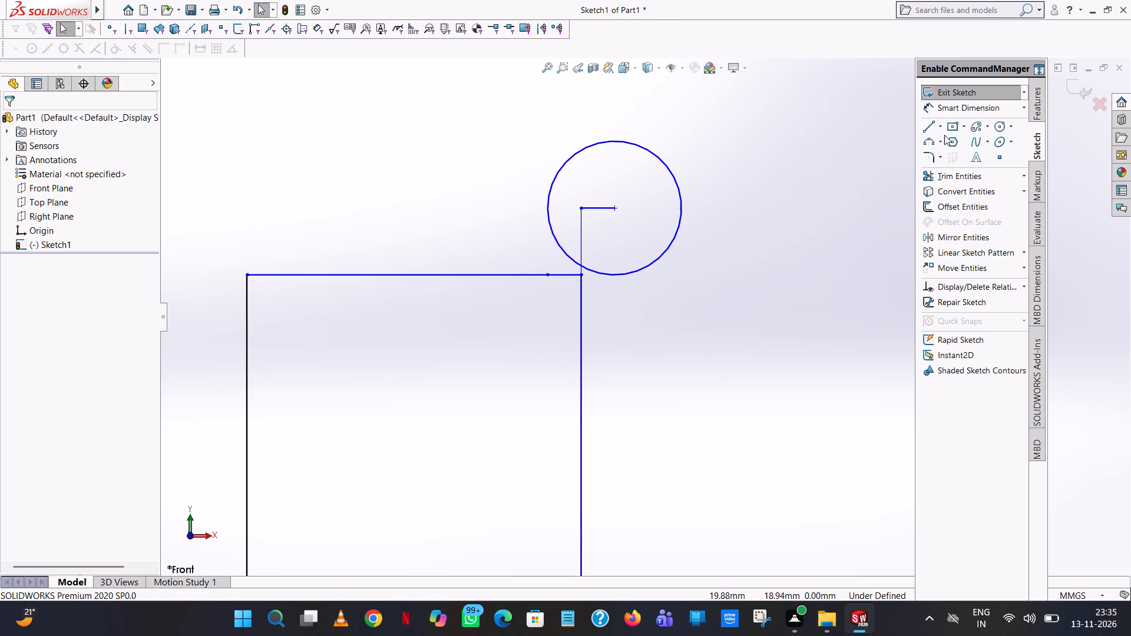
Trim away the 1 mm horizontal line and the part of the 2 mm vertical line inside the circle.
click(939, 177)
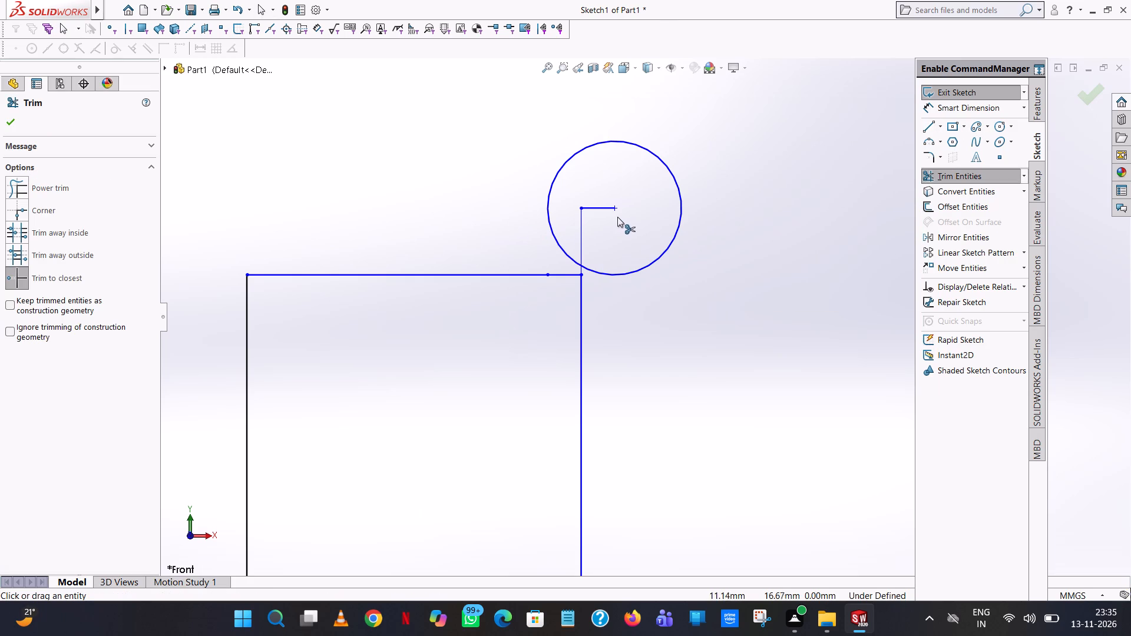
click(607, 210)
click(583, 226)
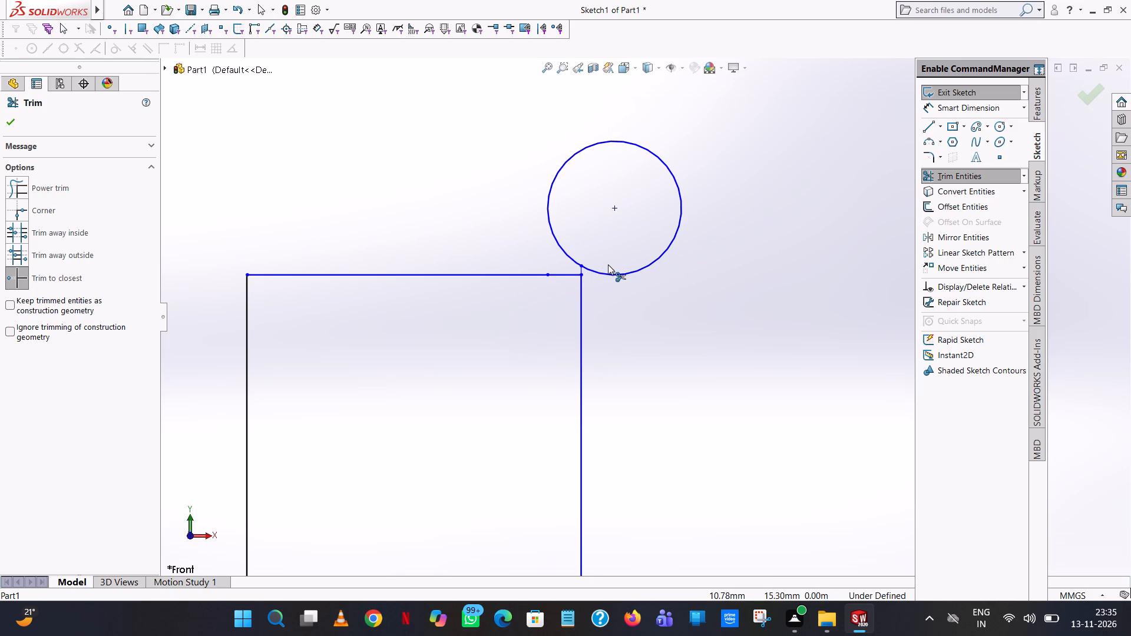
Sketch an 8 mm horizontal line from the 2 mm radius circle's inner quadrant point outward through its centre.
scroll(609, 267, down, 1)
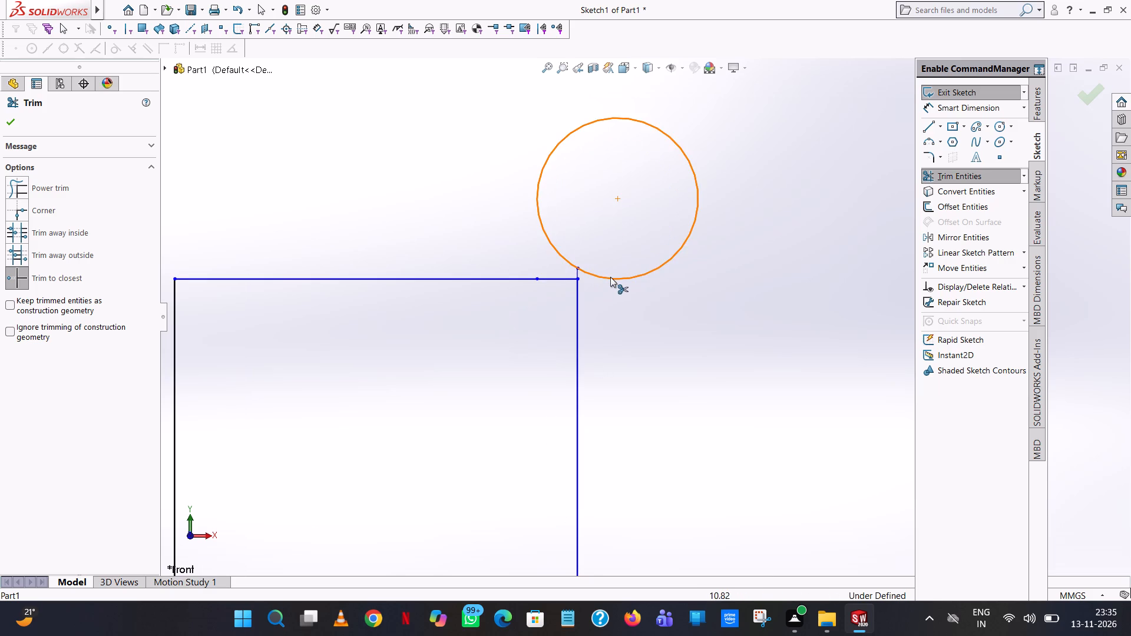
scroll(611, 277, down, 1)
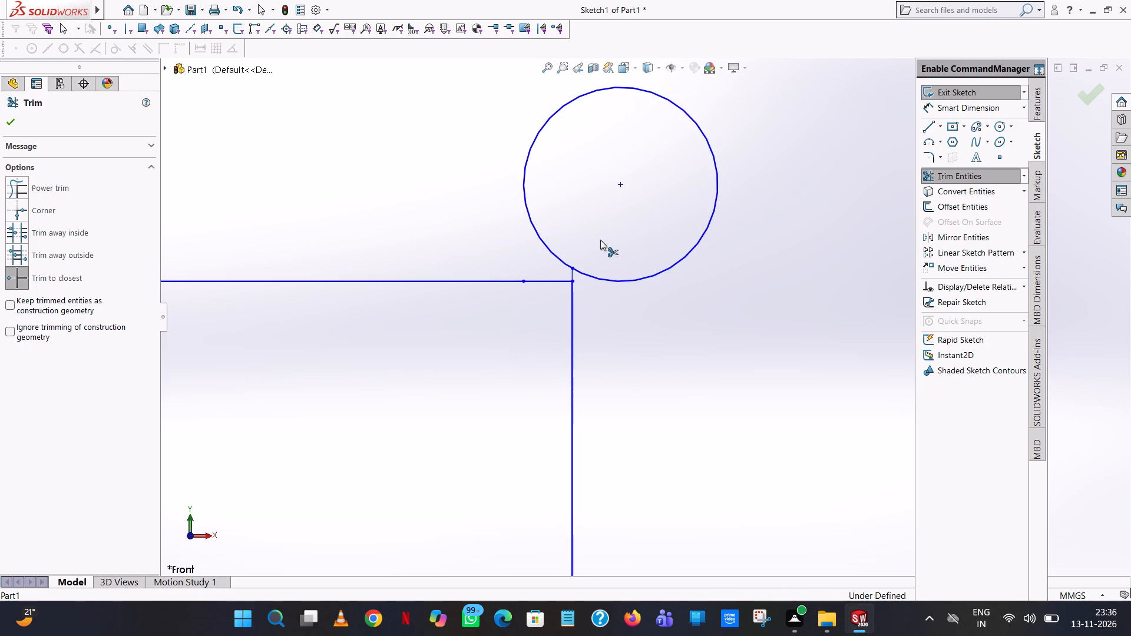
scroll(599, 231, up, 2)
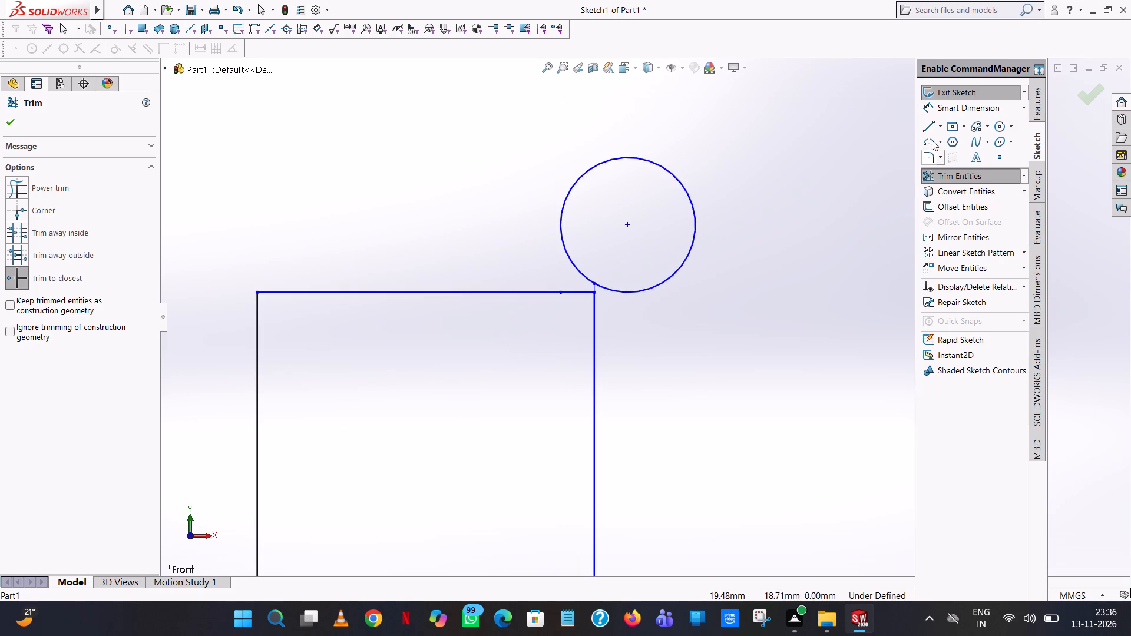
click(927, 130)
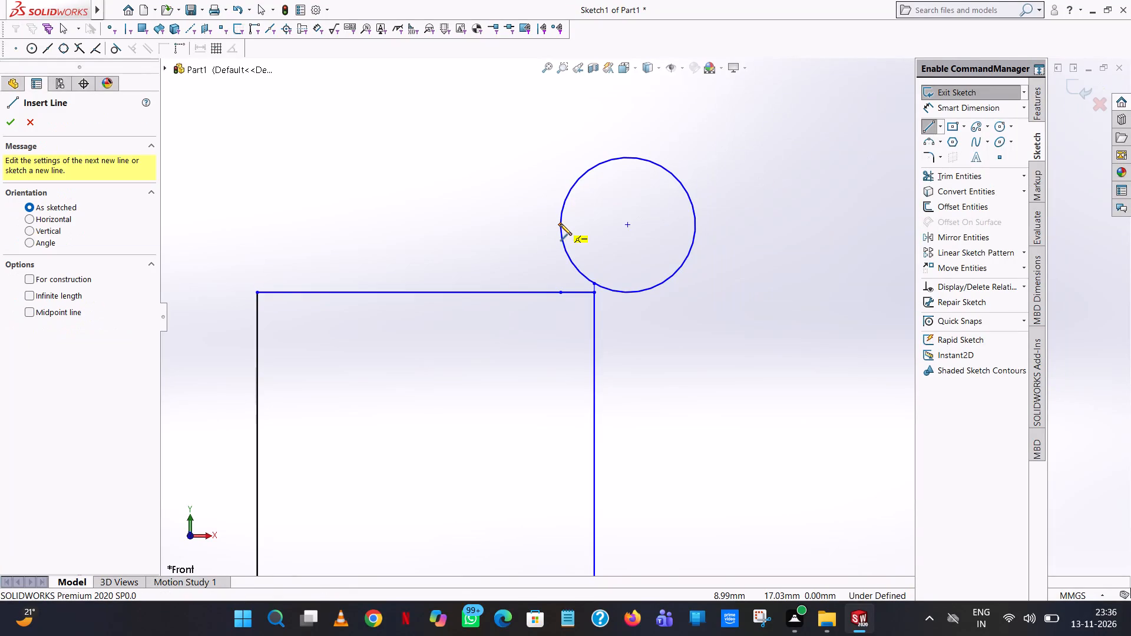
click(560, 224)
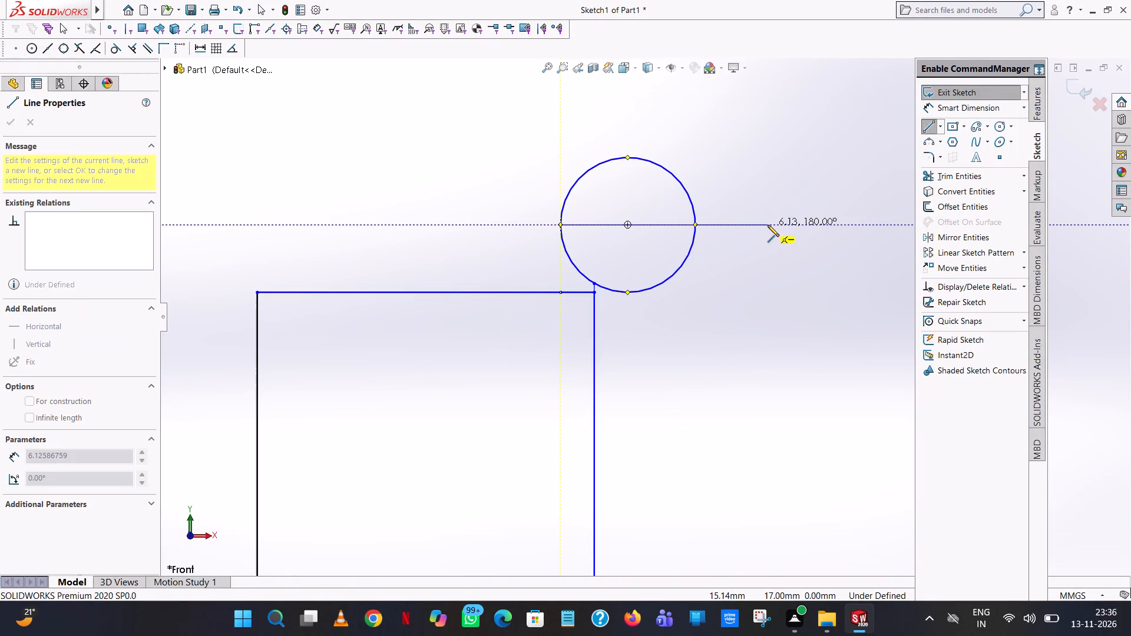
click(768, 225)
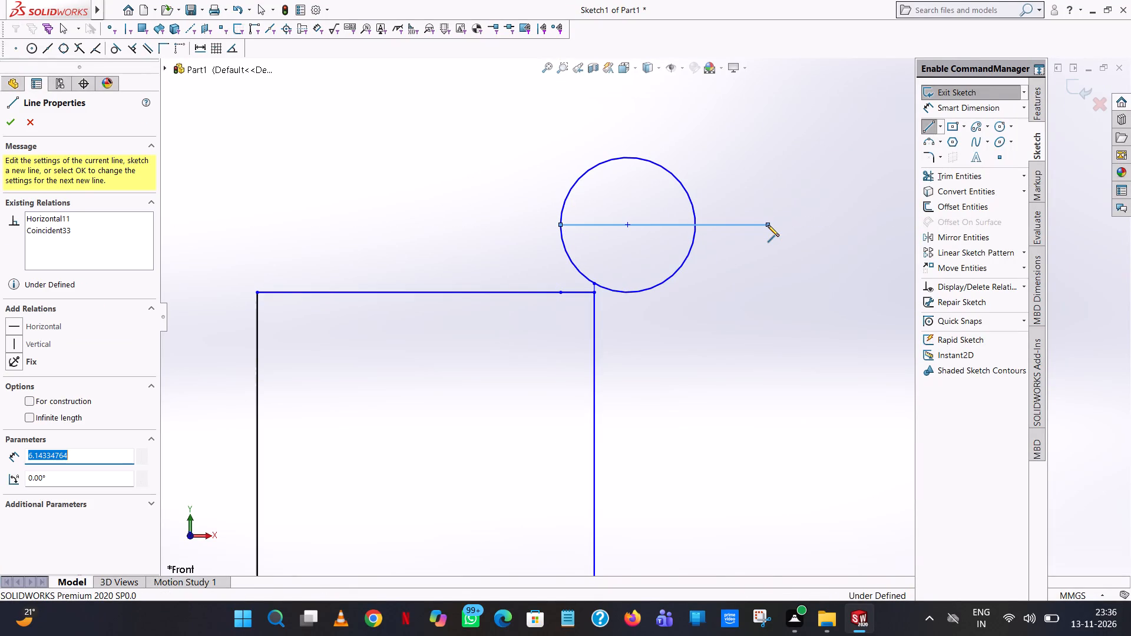
key(8)
key(Return)
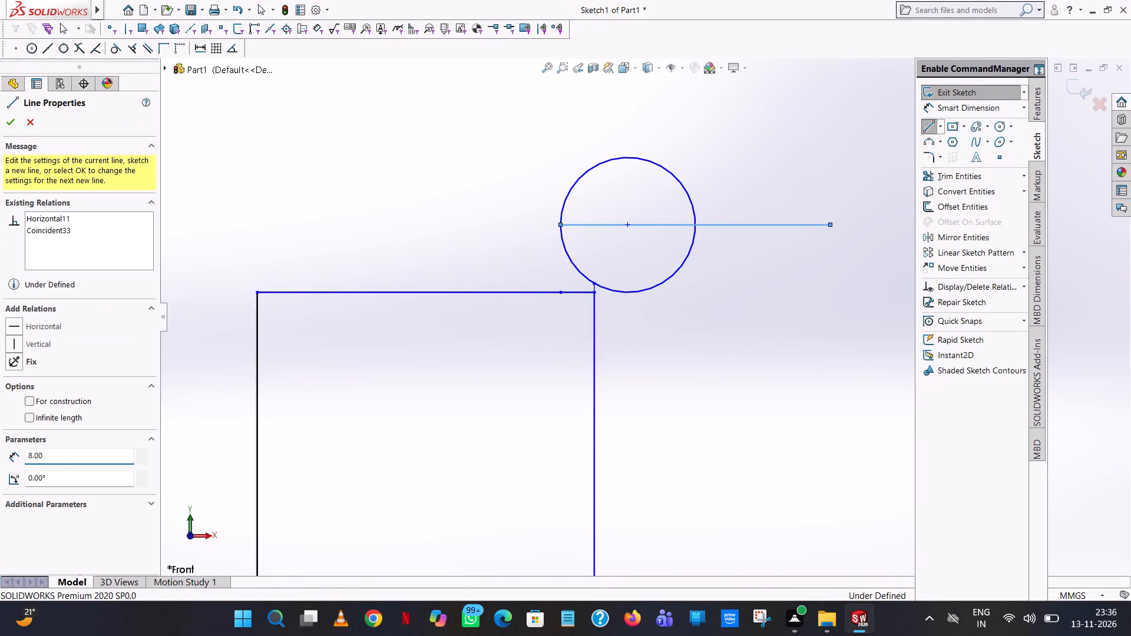
right_click(768, 225)
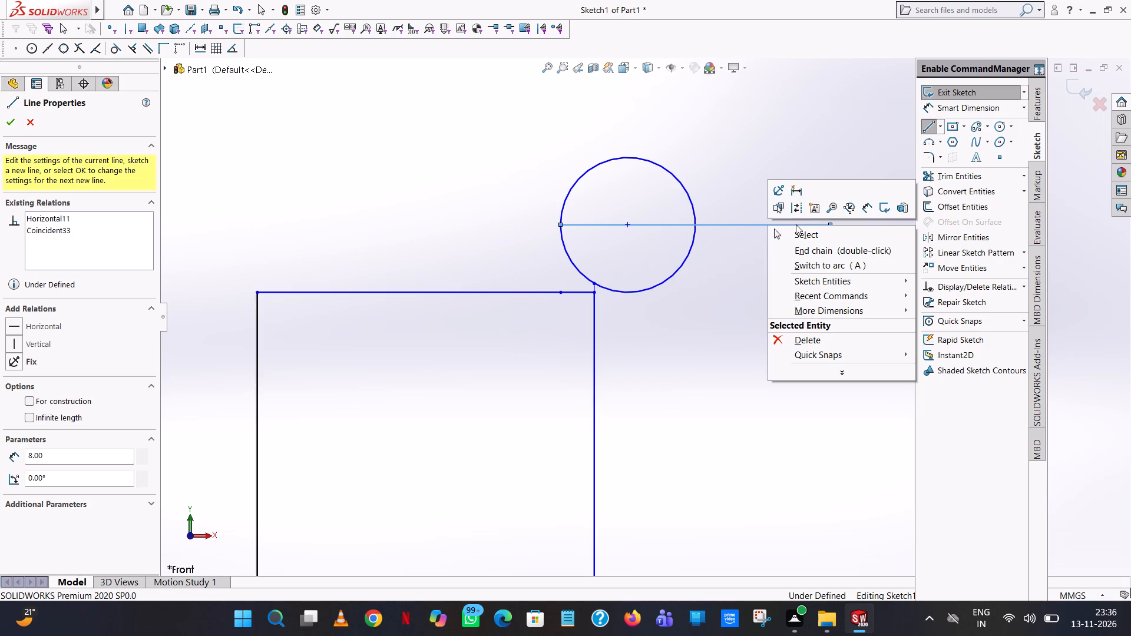
click(817, 236)
Sketch a second circle of radius 2 mm centred on the free end of the 8 mm horizontal line.
click(1001, 124)
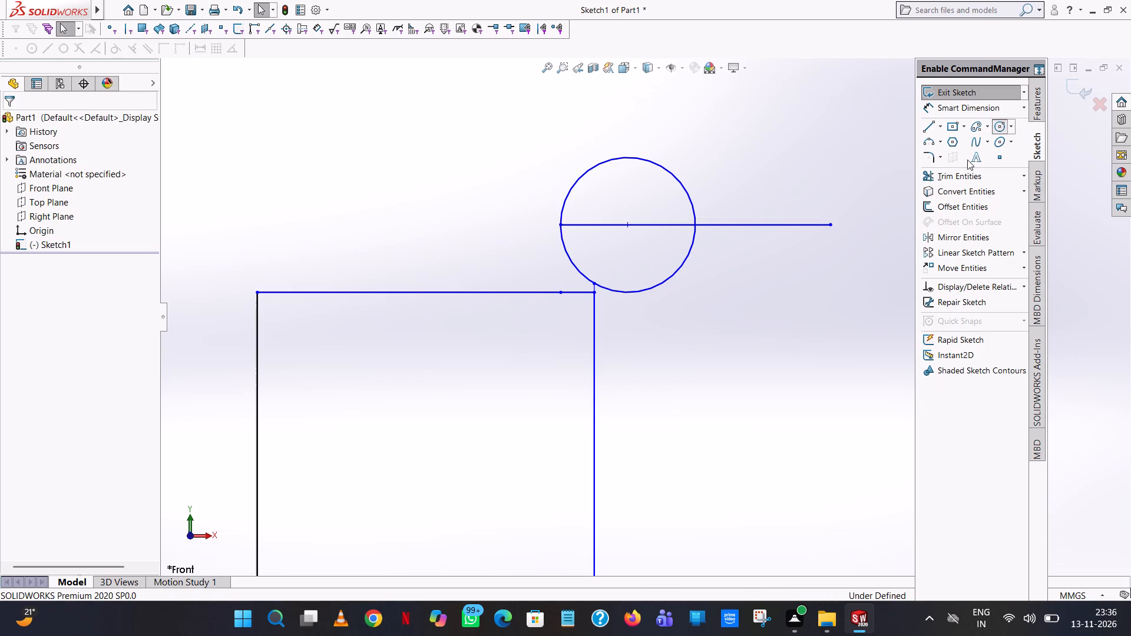
click(831, 226)
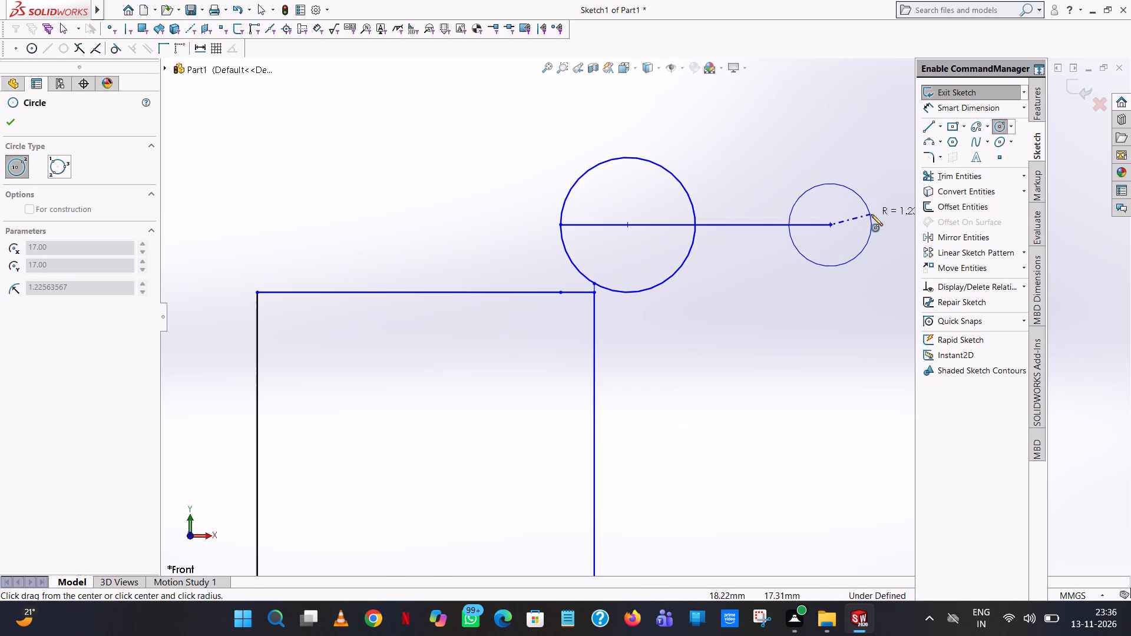
click(871, 214)
key(2)
key(Return)
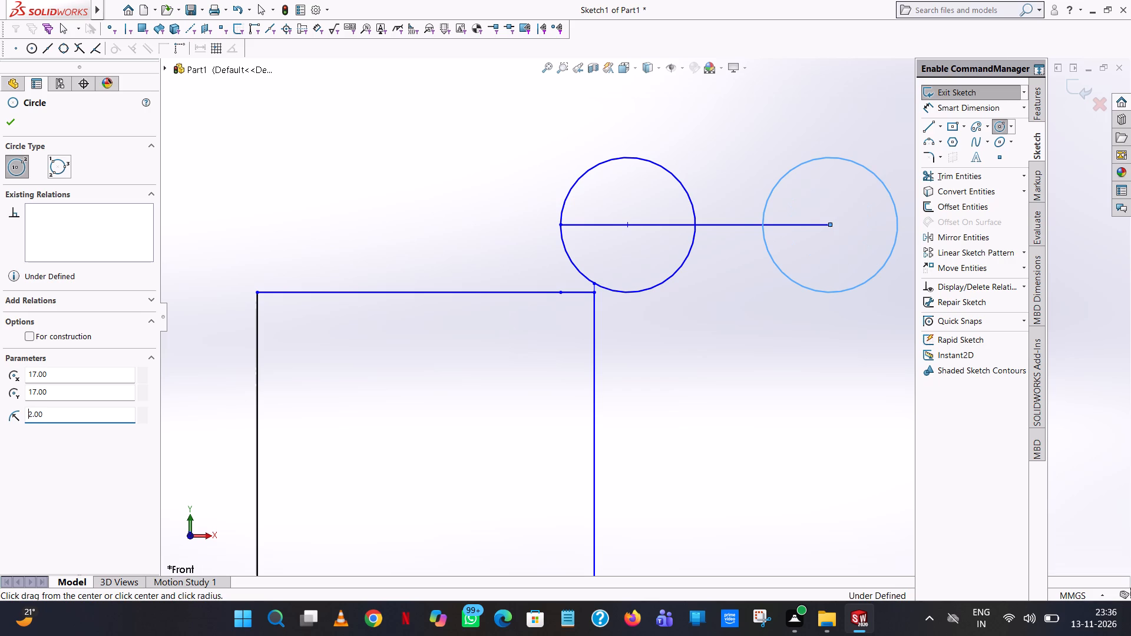
right_click(871, 214)
click(927, 225)
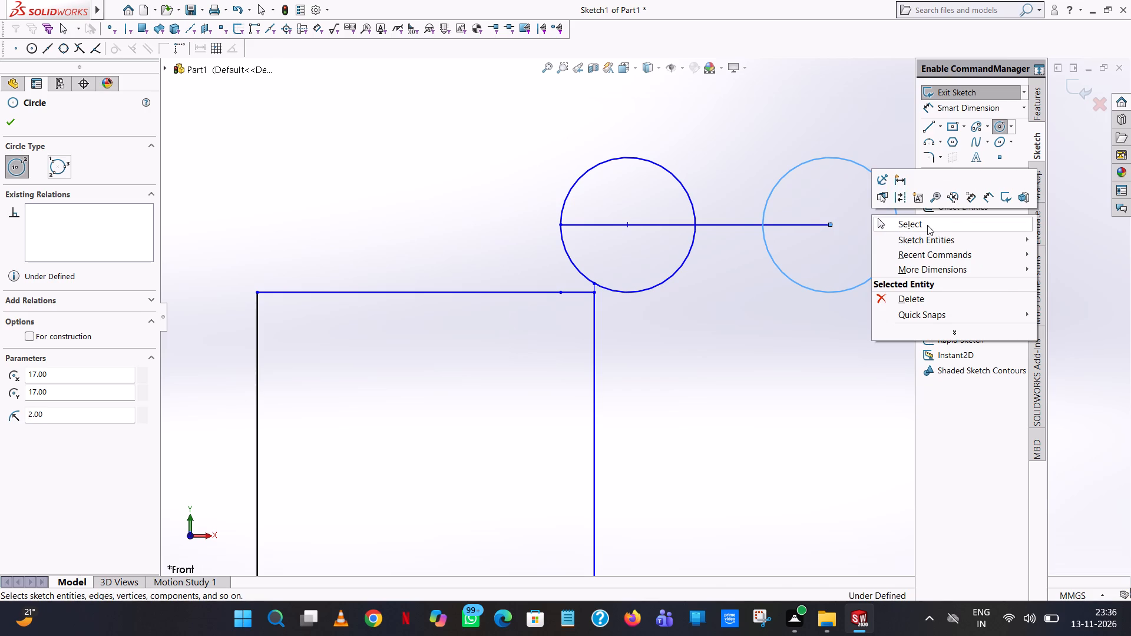
Trim away all three pieces of the 8 mm horizontal line inside and between the two circles.
scroll(852, 254, up, 4)
click(976, 170)
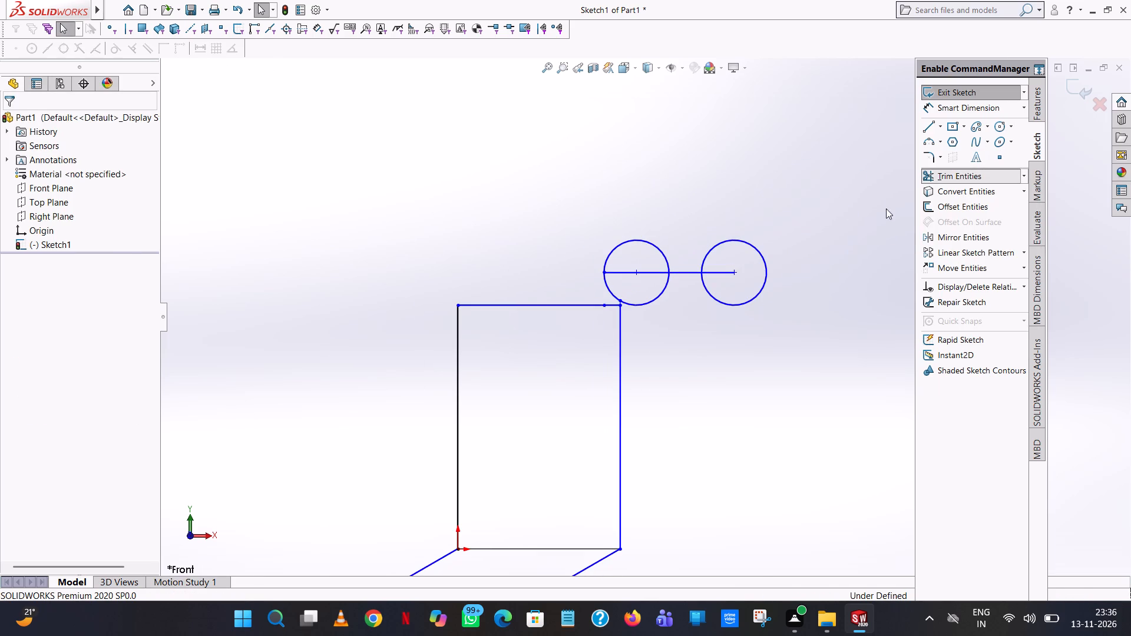
click(720, 274)
click(655, 271)
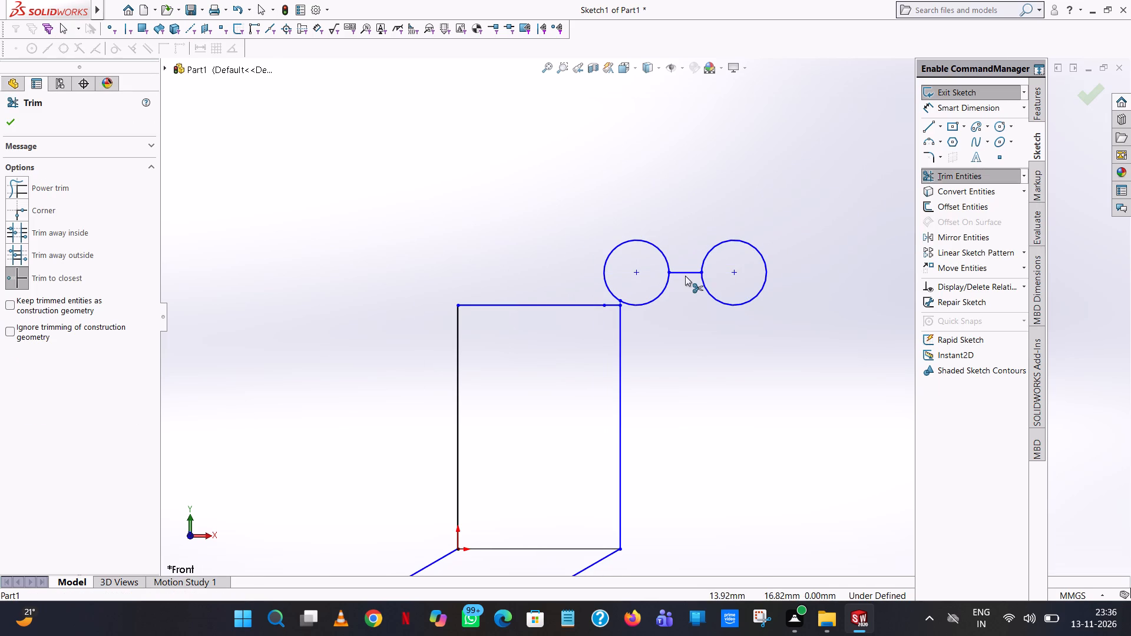
click(685, 276)
Join the two circles with 6 mm horizontal tangent lines between their top points and between their bottom points.
click(928, 125)
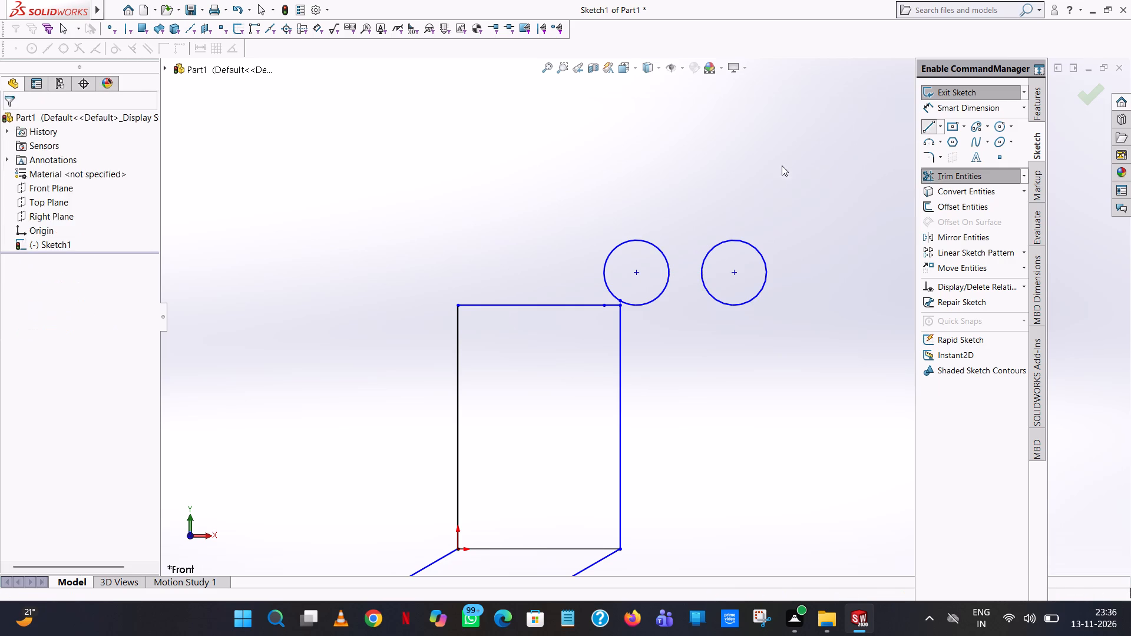
scroll(665, 233, down, 3)
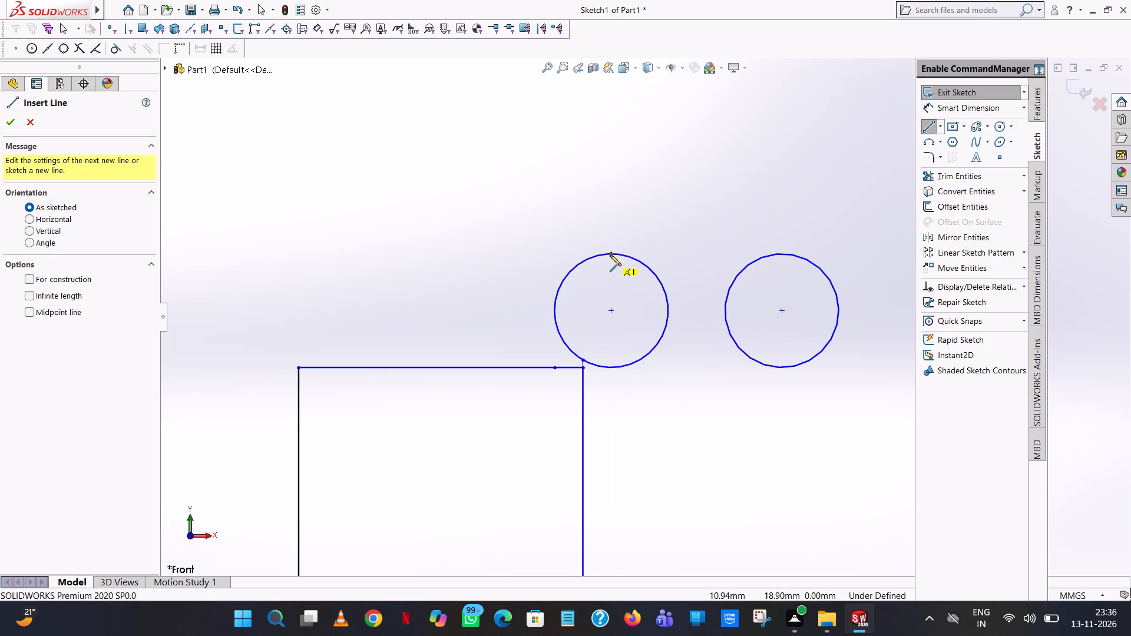
click(610, 253)
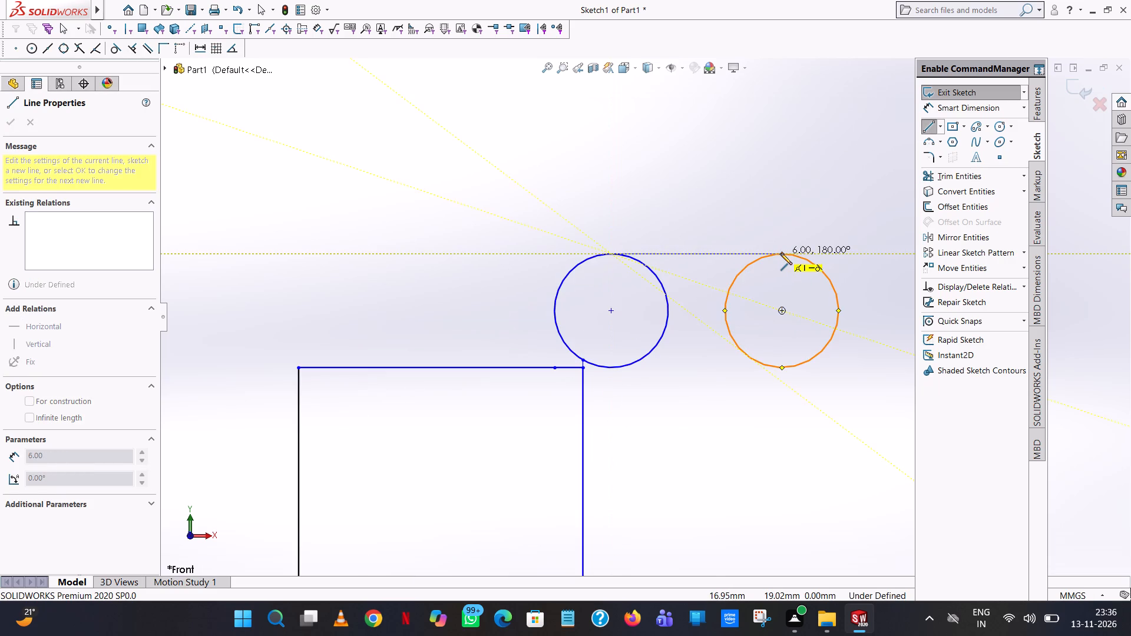
click(783, 252)
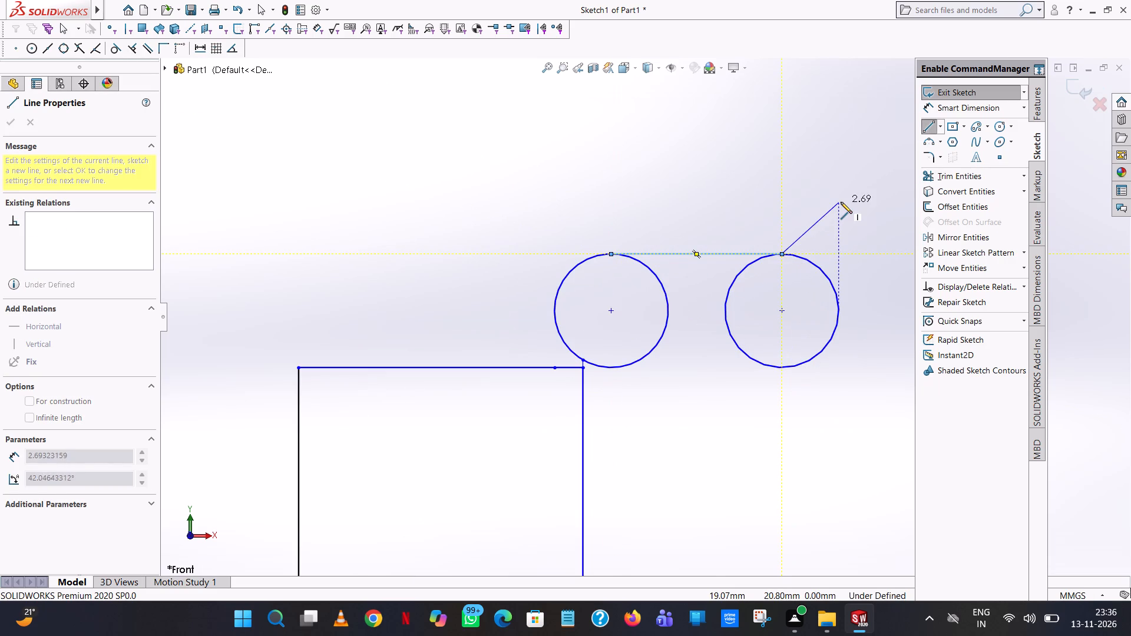
right_click(841, 202)
click(865, 211)
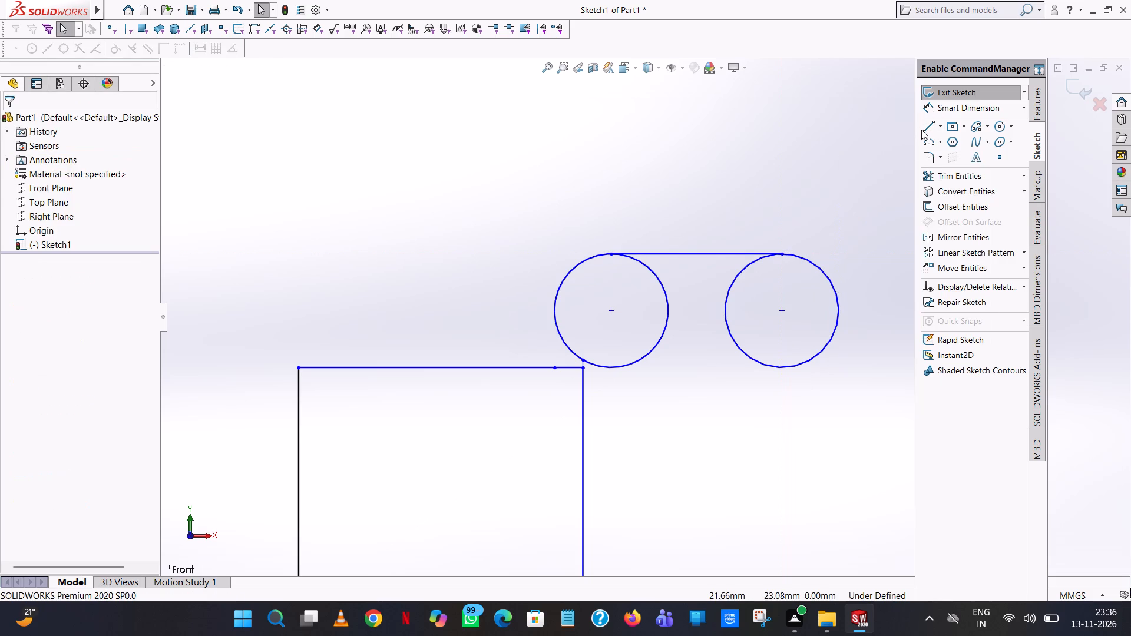
click(921, 130)
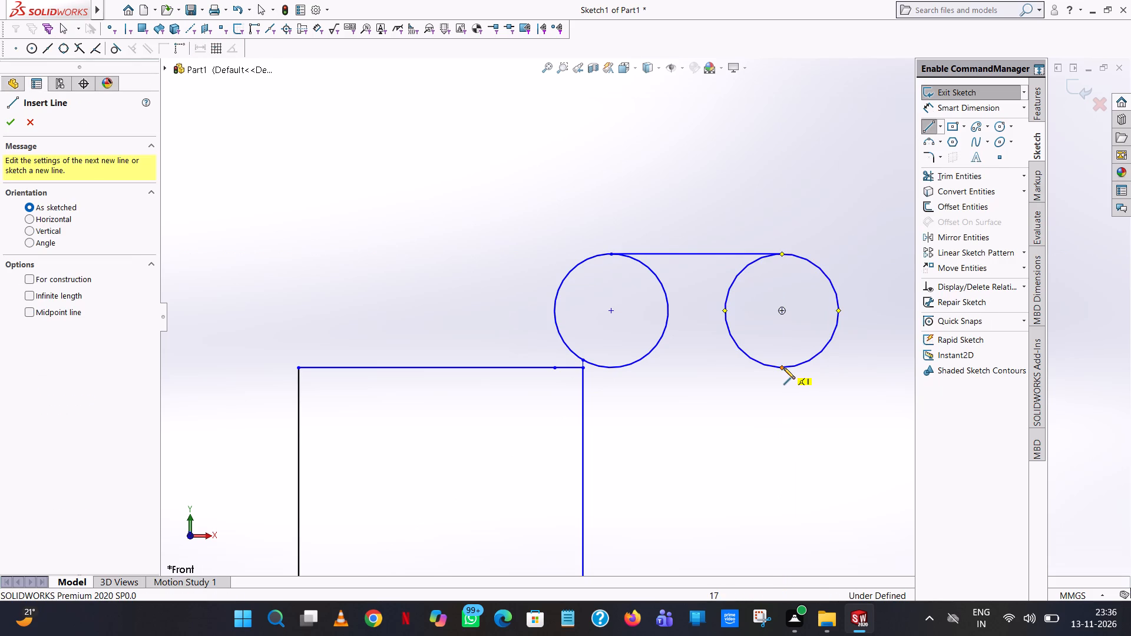
click(781, 369)
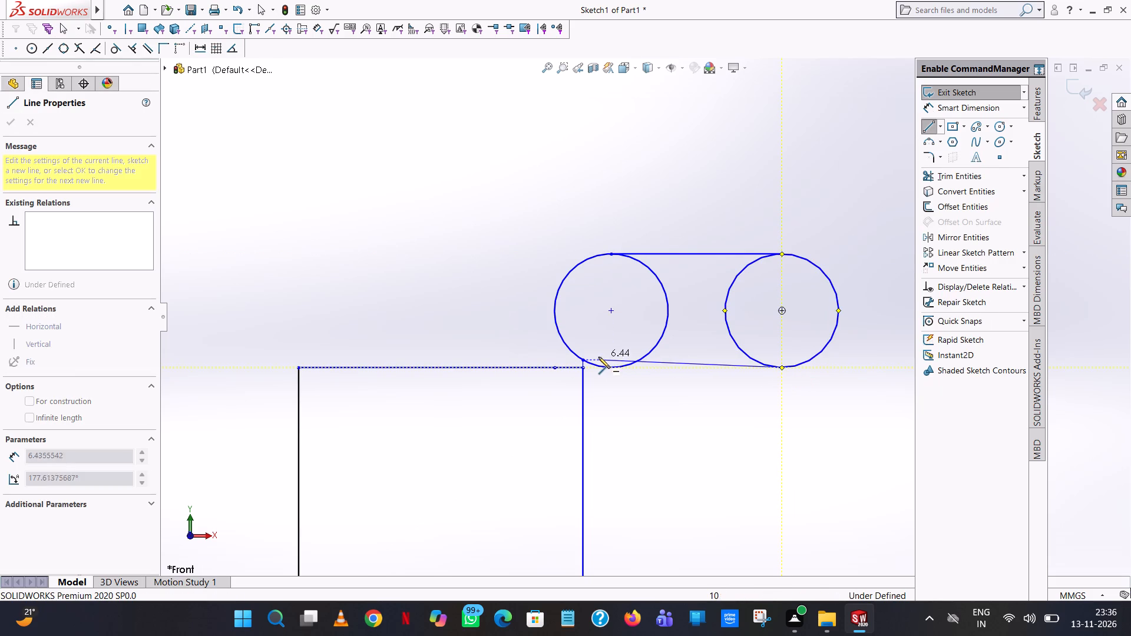
click(611, 367)
right_click(611, 367)
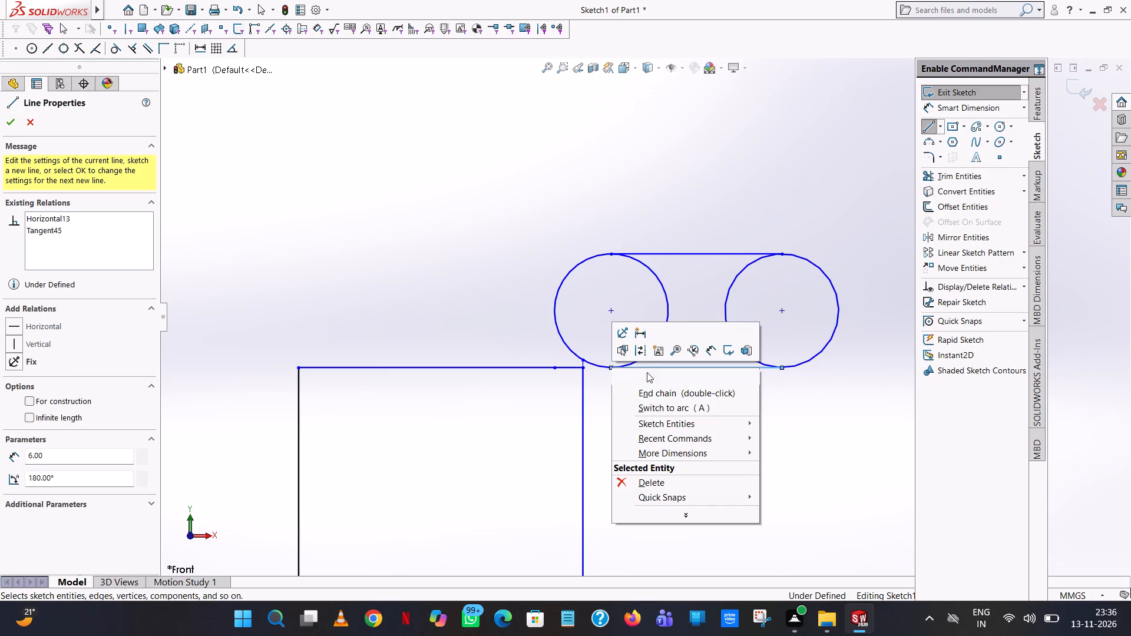
click(652, 375)
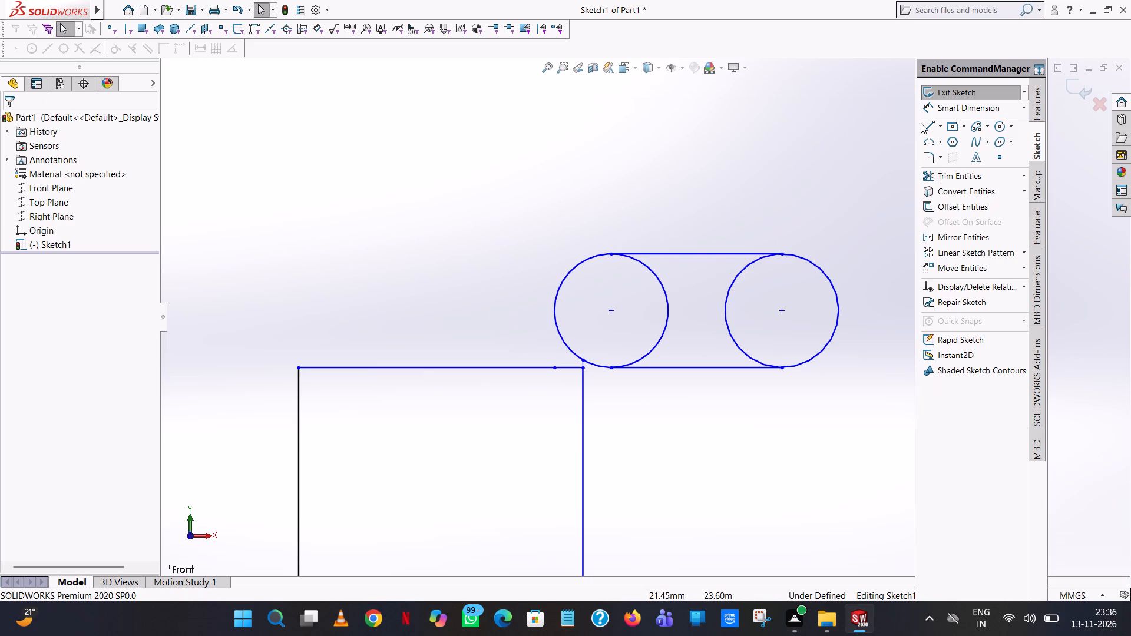
Trim away the facing inner arcs of both circles to leave a closed straight slot outline.
click(952, 171)
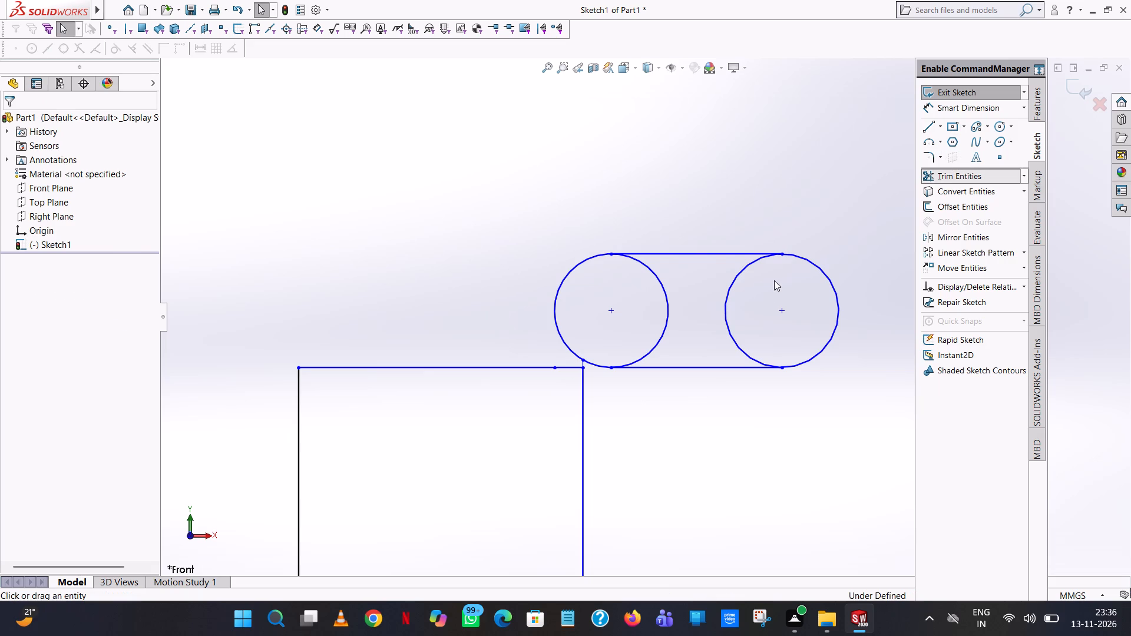
click(734, 282)
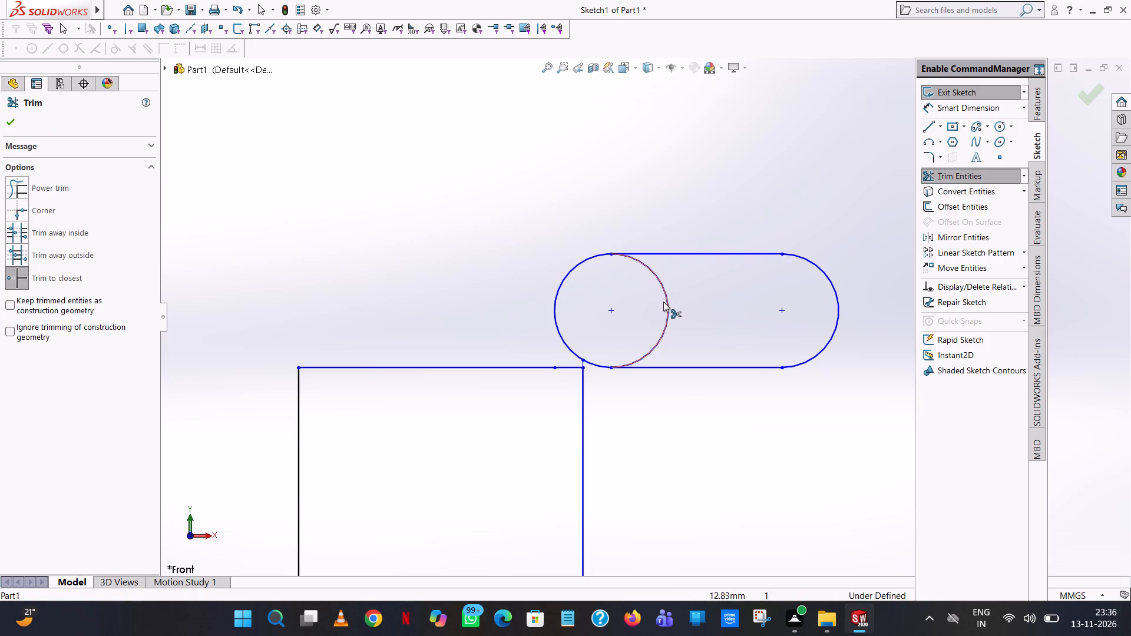
click(663, 302)
click(666, 302)
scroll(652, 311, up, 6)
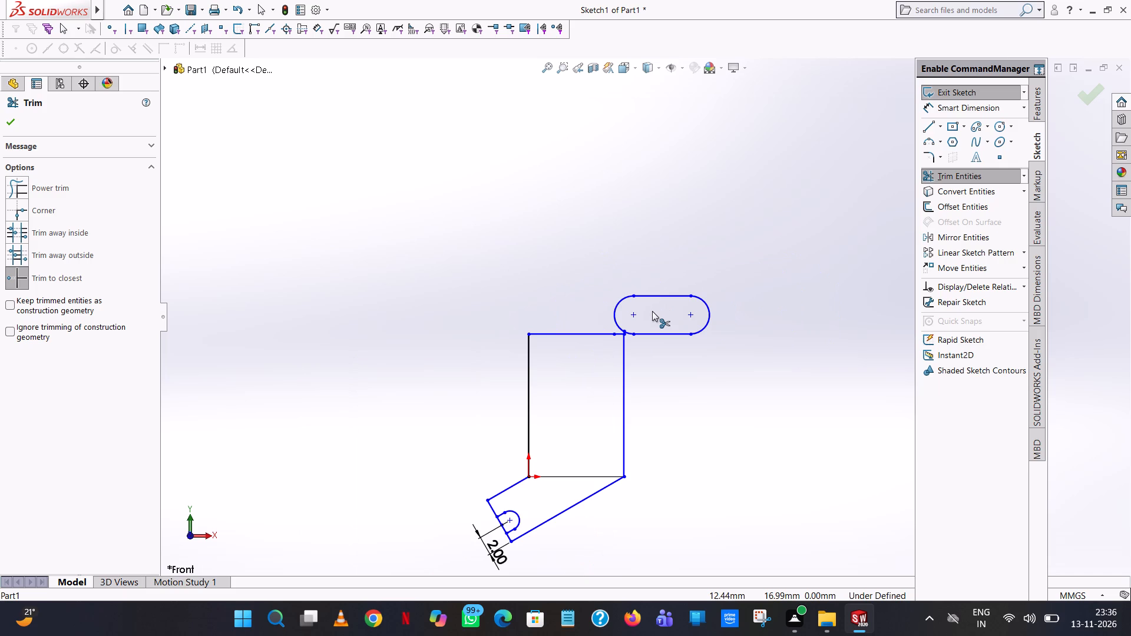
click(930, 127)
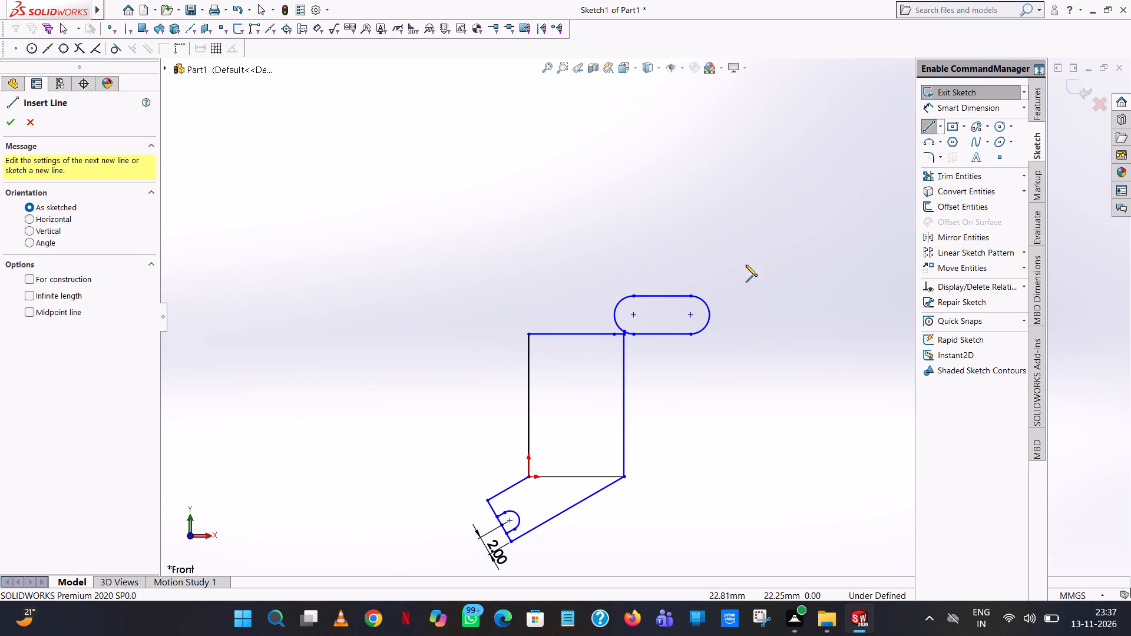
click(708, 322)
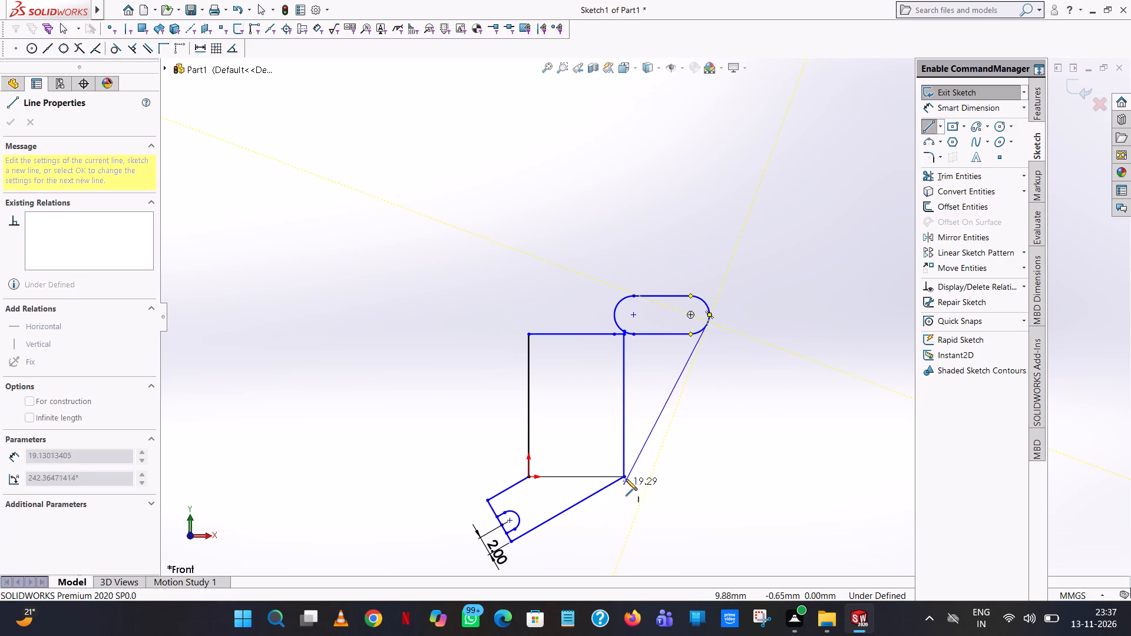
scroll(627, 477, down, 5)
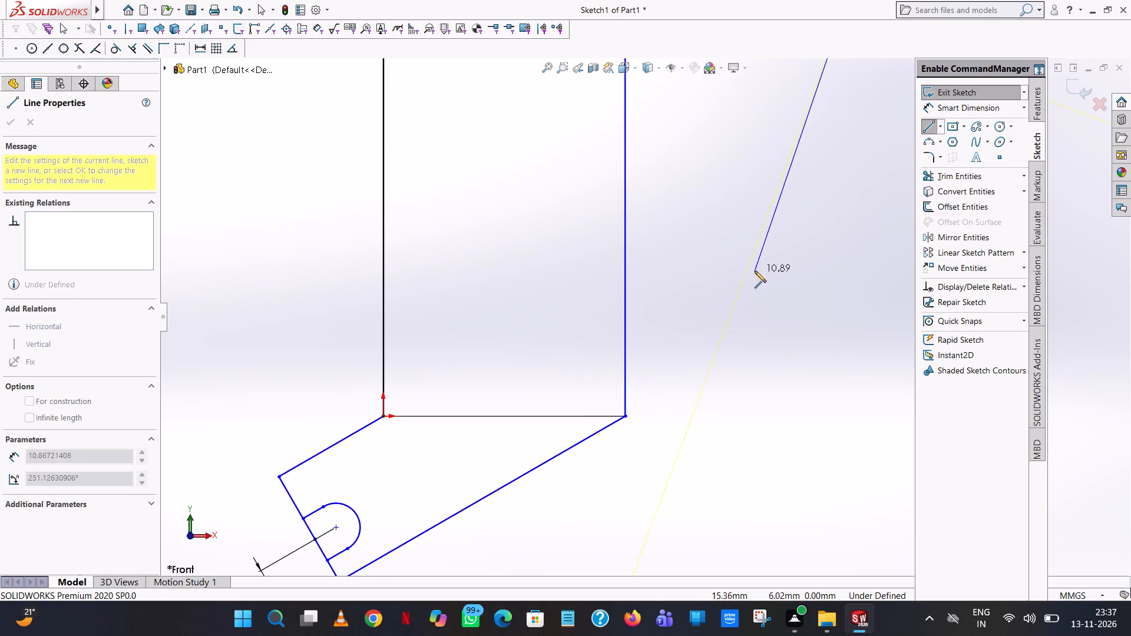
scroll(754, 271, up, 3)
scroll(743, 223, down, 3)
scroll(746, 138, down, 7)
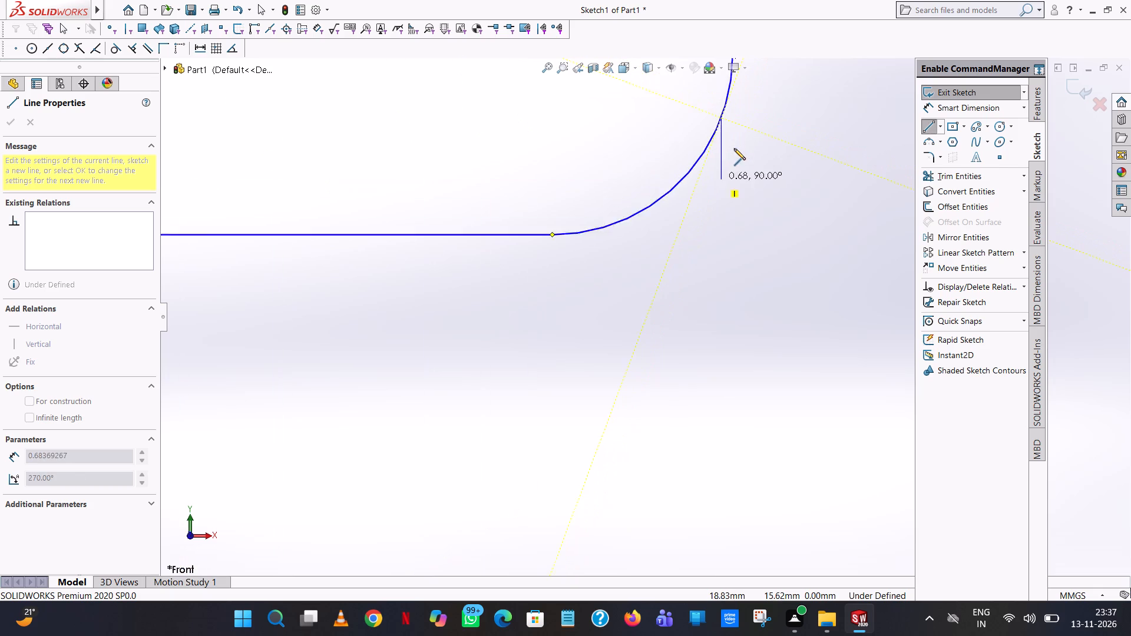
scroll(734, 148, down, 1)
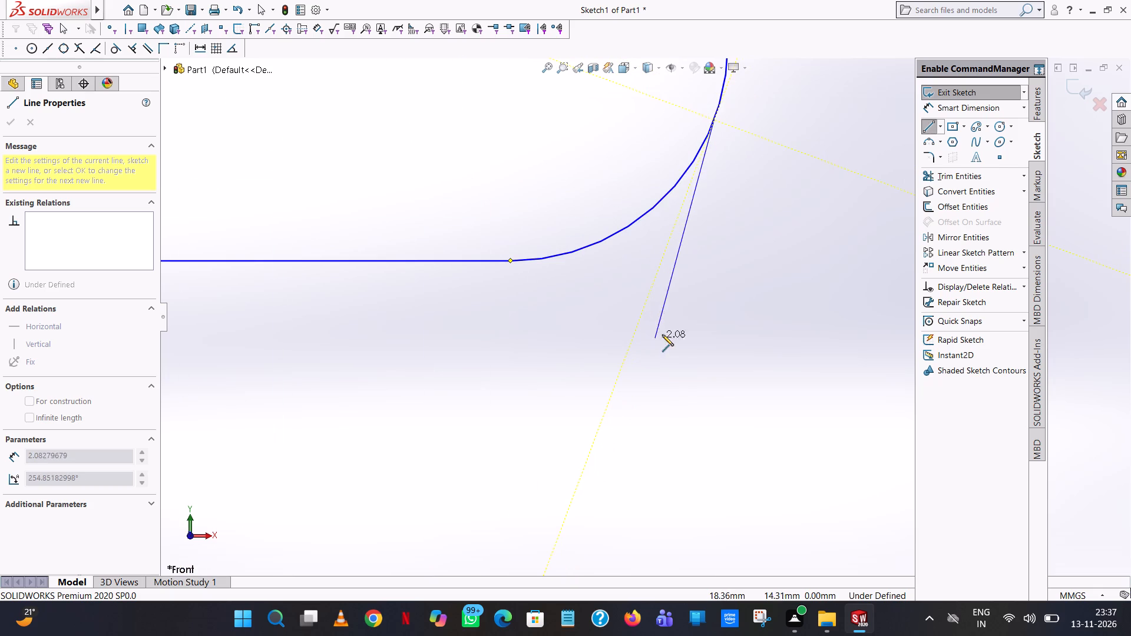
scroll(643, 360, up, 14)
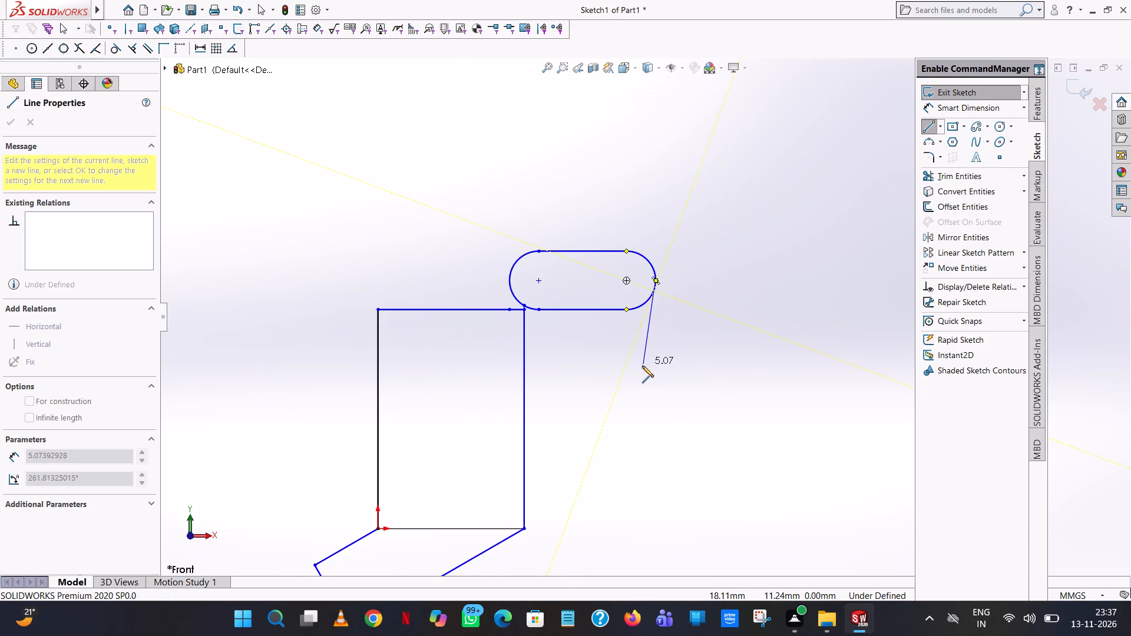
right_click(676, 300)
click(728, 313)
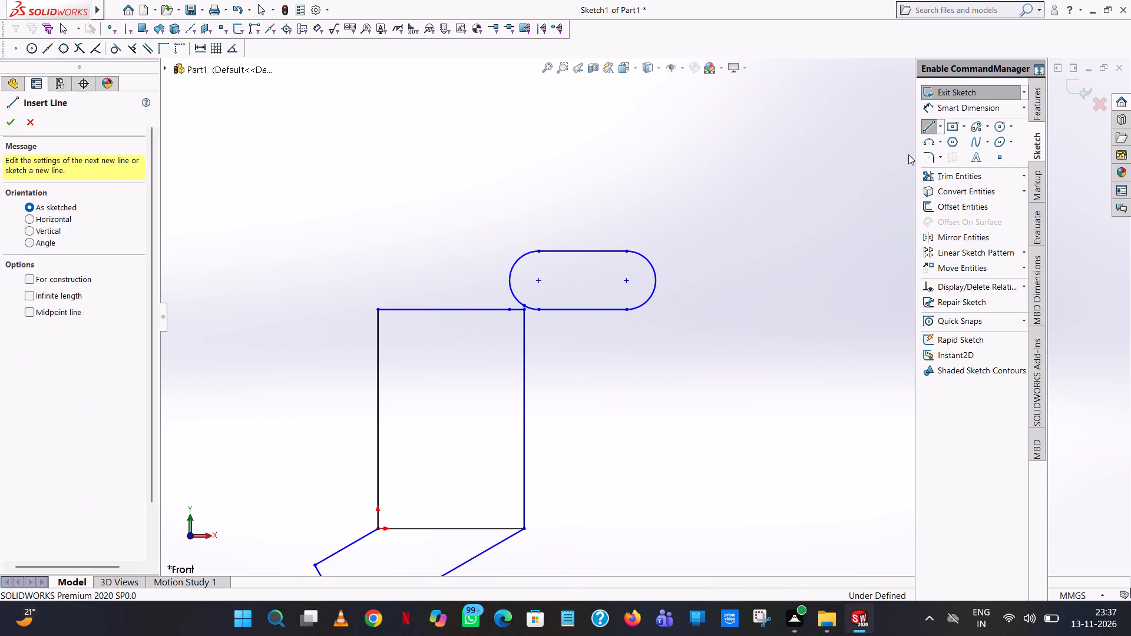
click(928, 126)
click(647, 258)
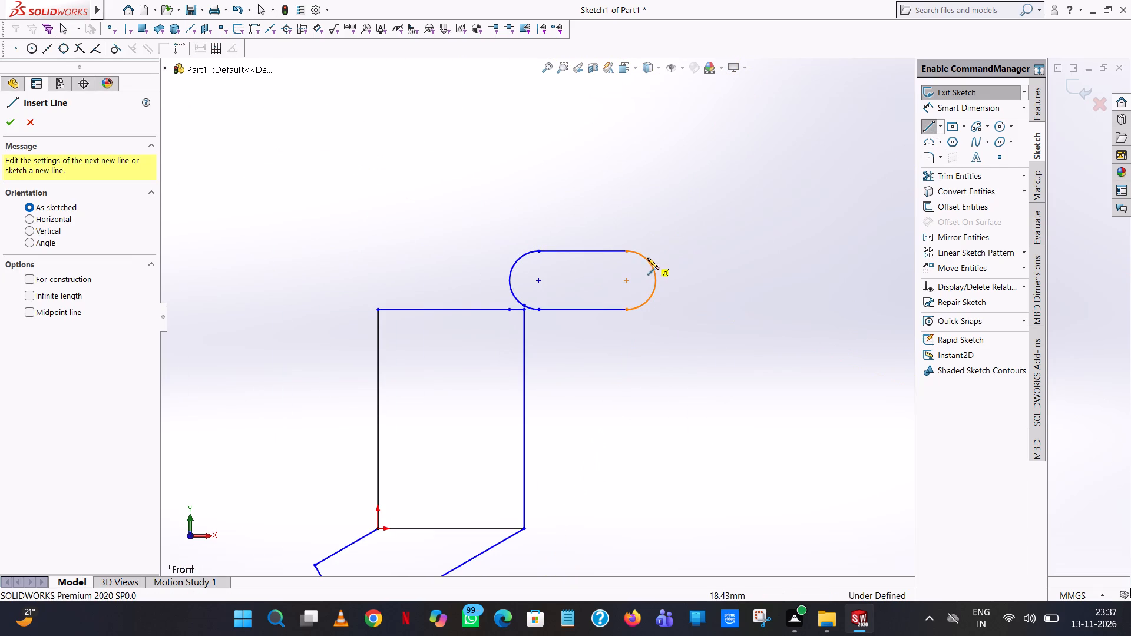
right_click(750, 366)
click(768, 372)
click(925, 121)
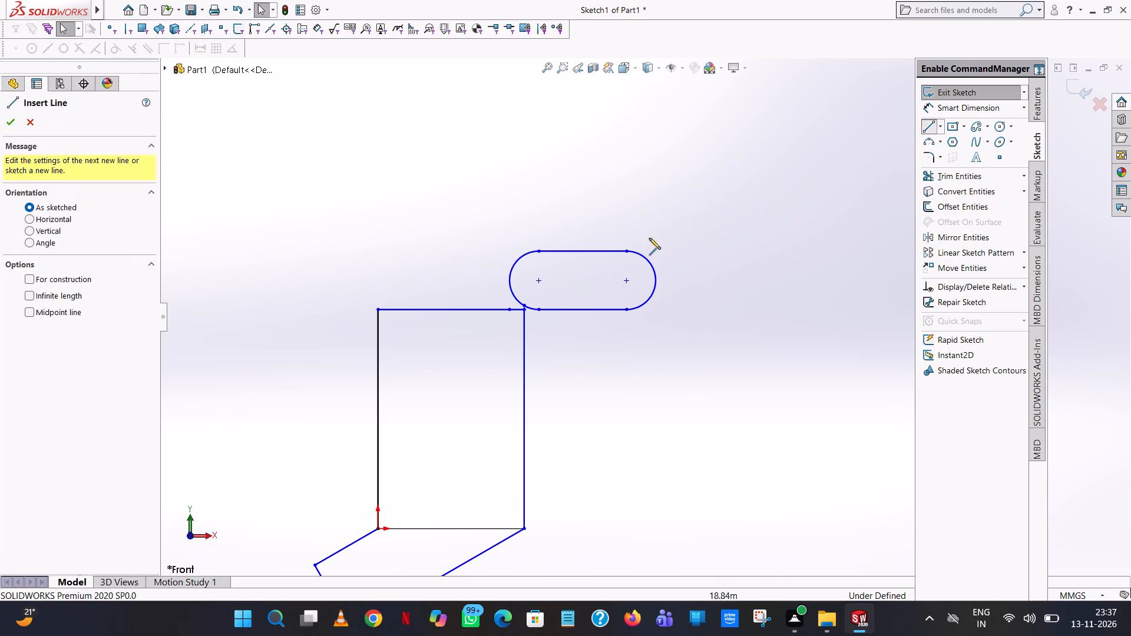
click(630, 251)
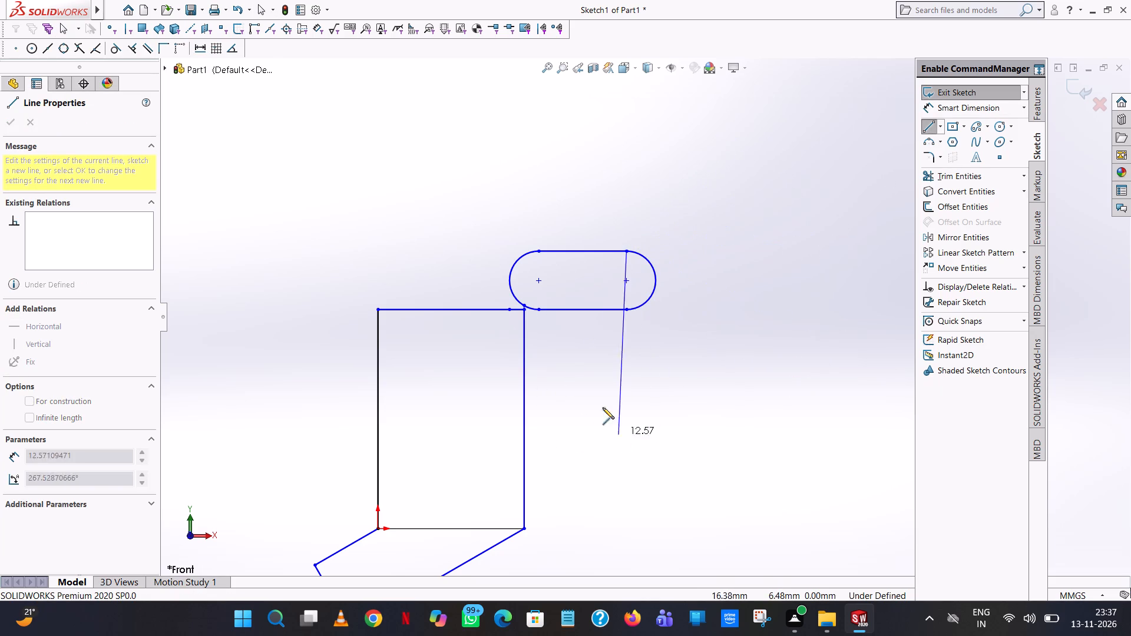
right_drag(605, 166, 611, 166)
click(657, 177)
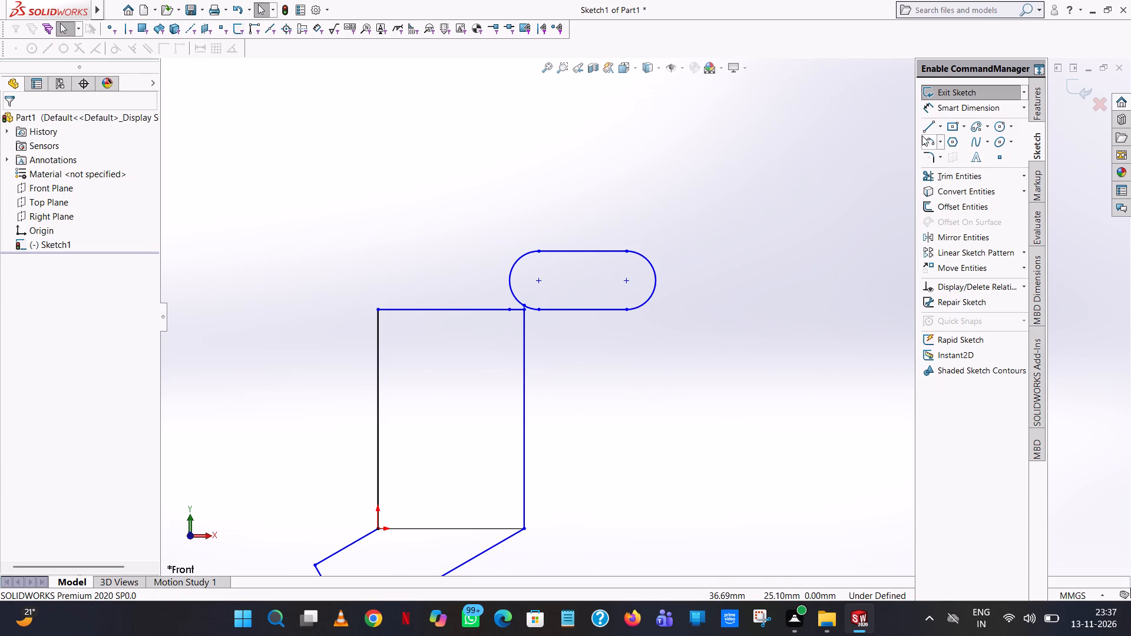
Draw a slanted line about 18 mm long from the slot's outer end arc to the rectangle's corner at the angled arm.
click(922, 129)
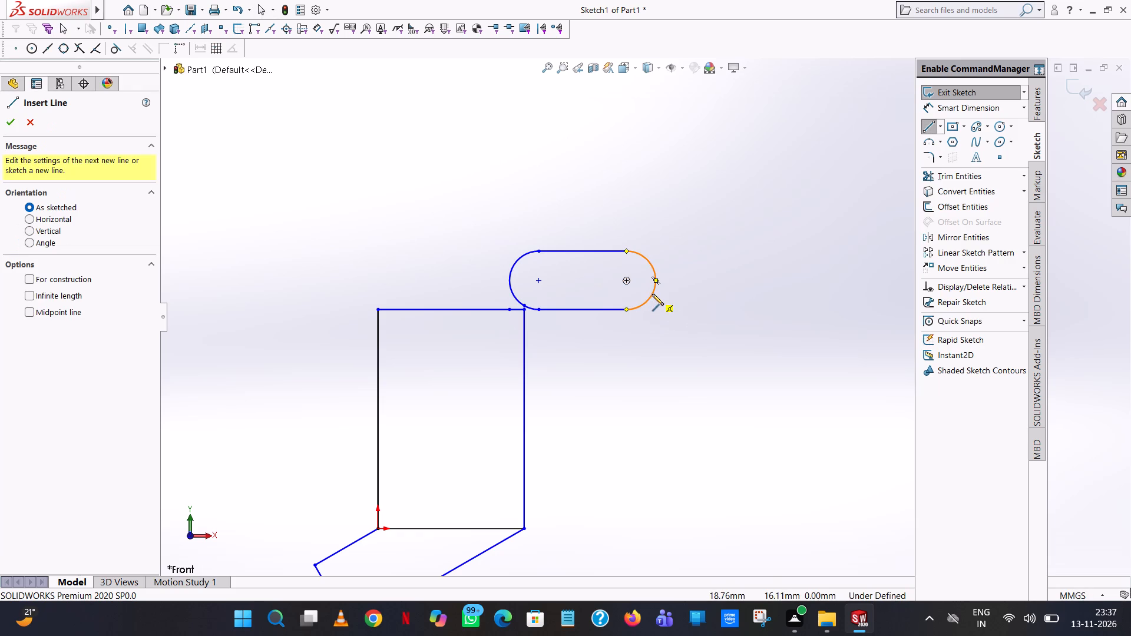
click(652, 294)
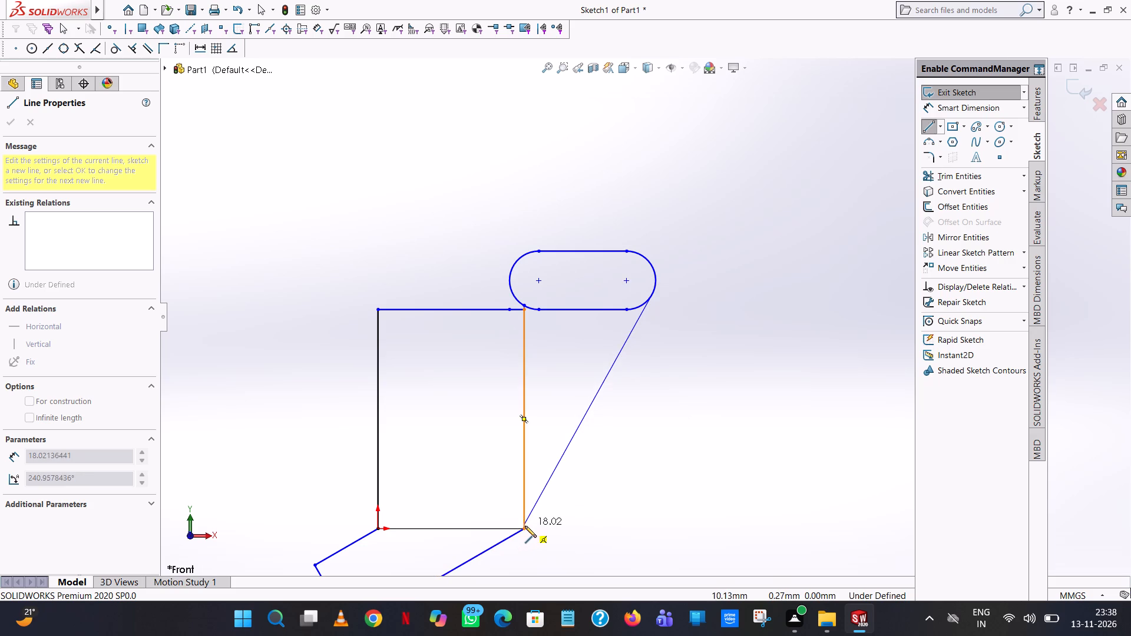
click(524, 528)
right_click(524, 528)
click(562, 518)
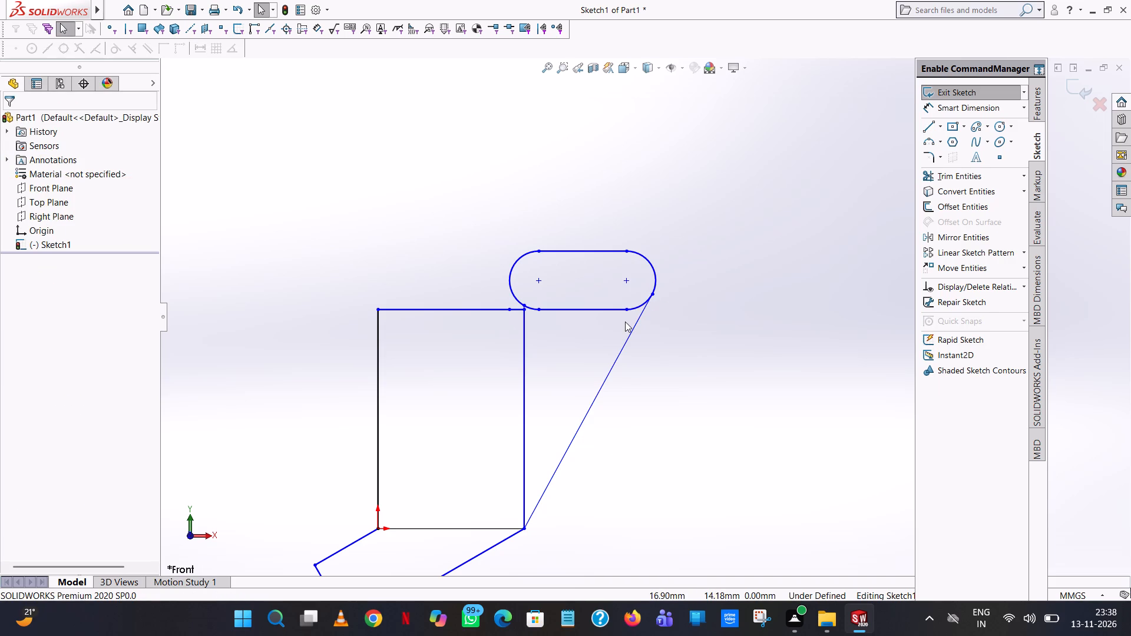
Draw a 2 mm vertical line downward from the midpoint of the slot outline's bottom edge.
click(925, 129)
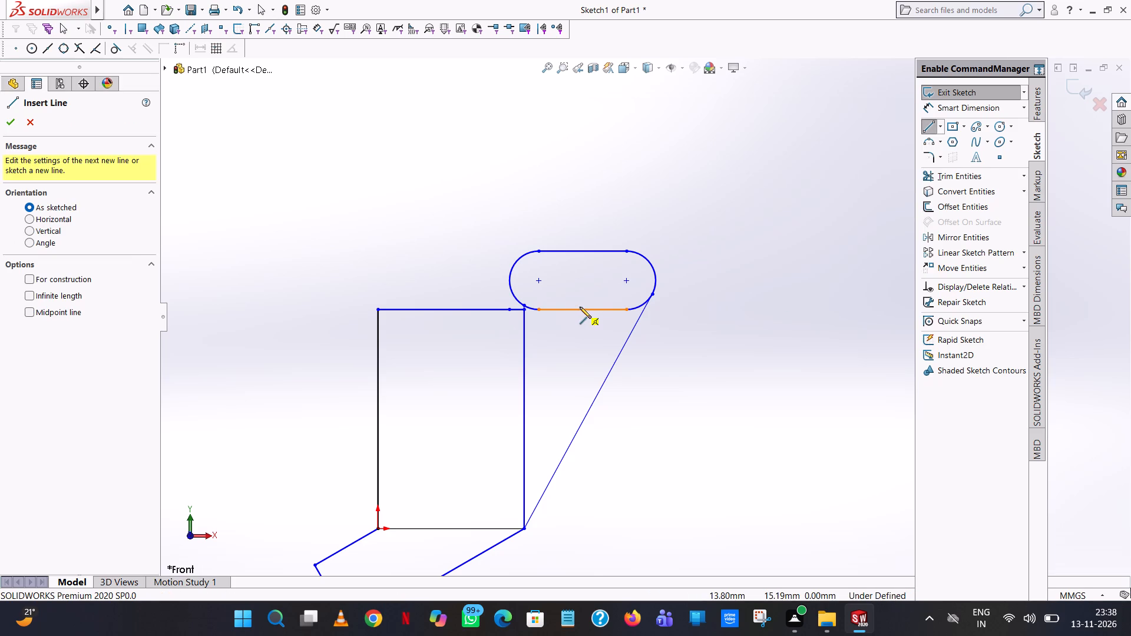
click(582, 309)
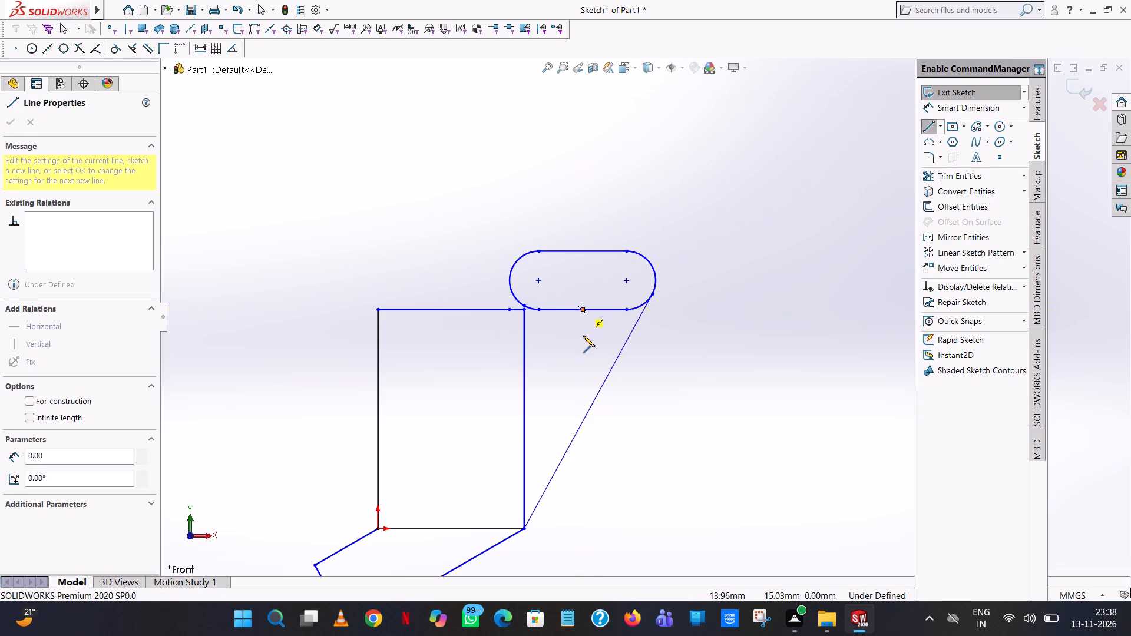
click(583, 336)
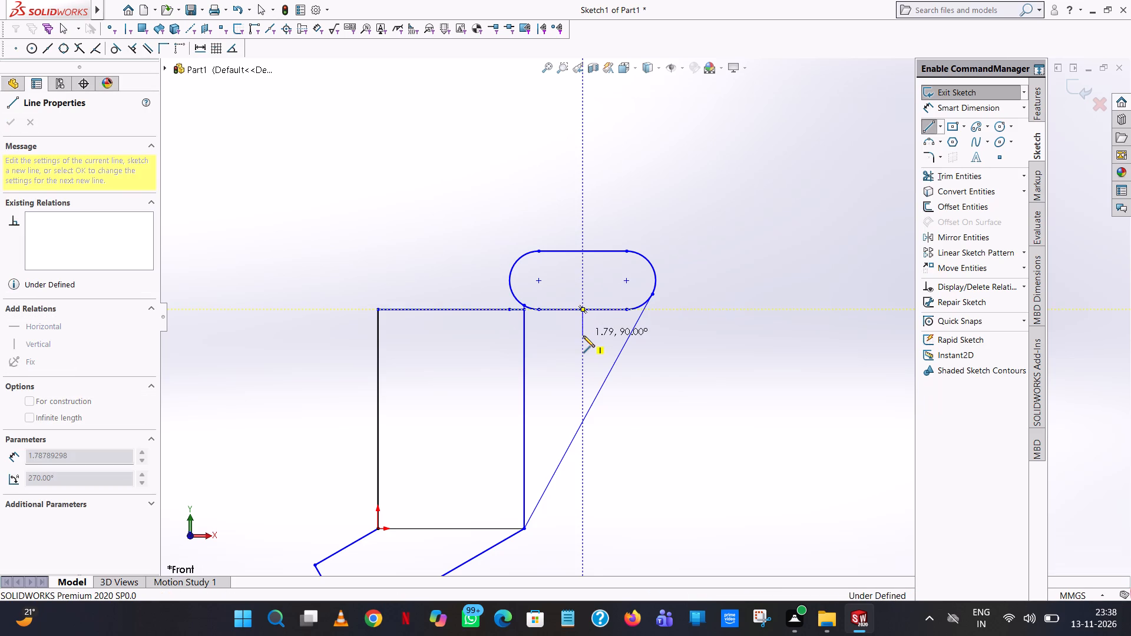
key(2)
key(Return)
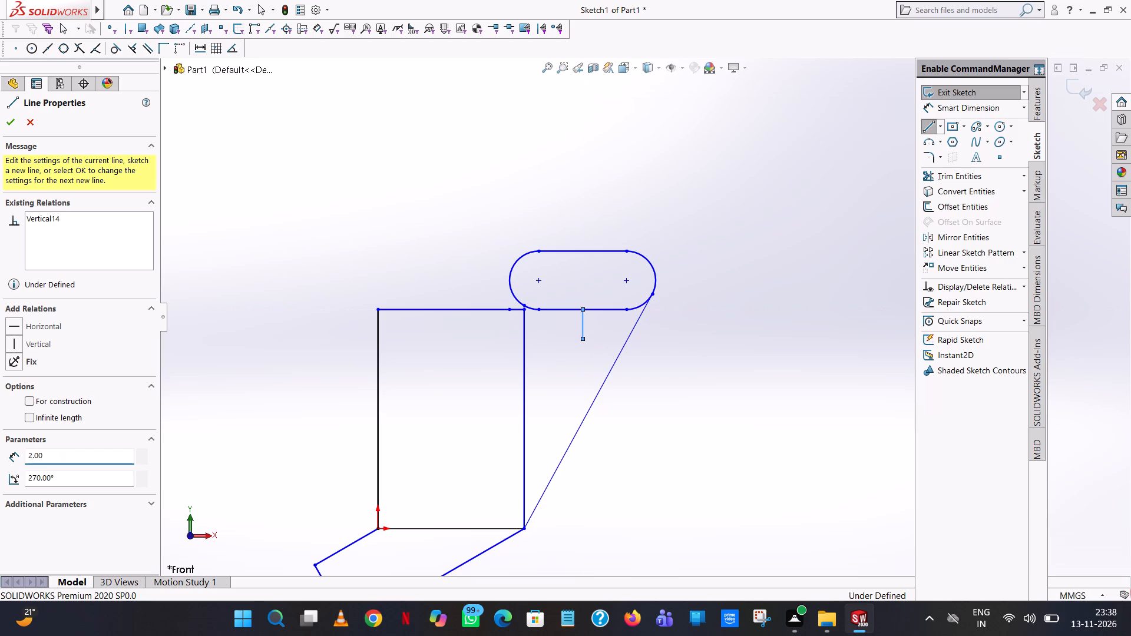
scroll(583, 336, down, 5)
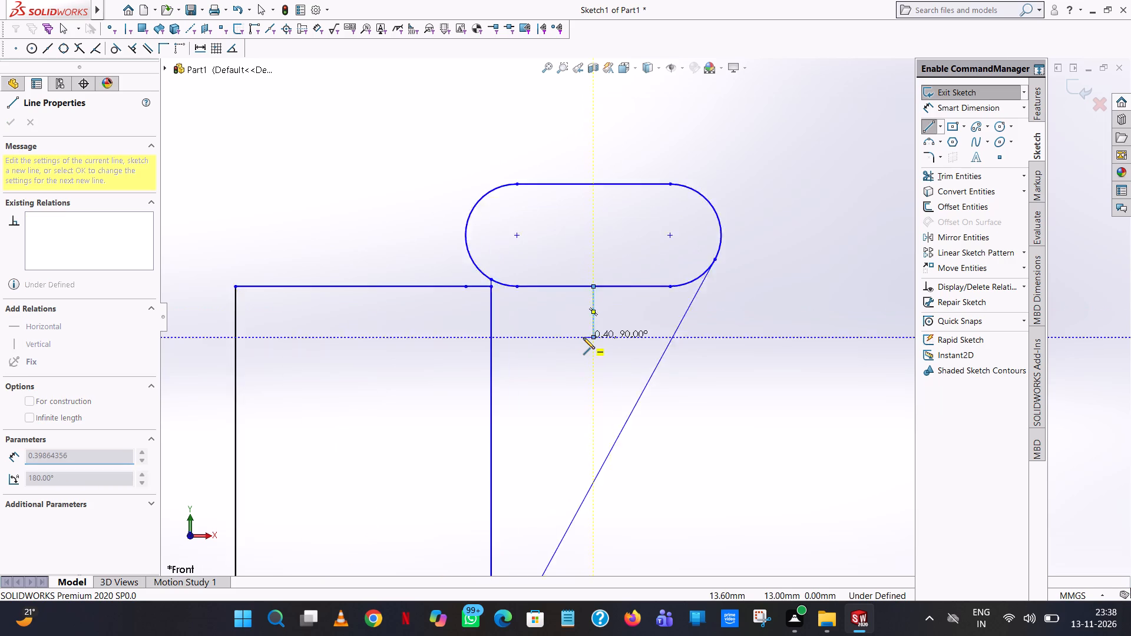
scroll(583, 337, down, 3)
right_click(705, 333)
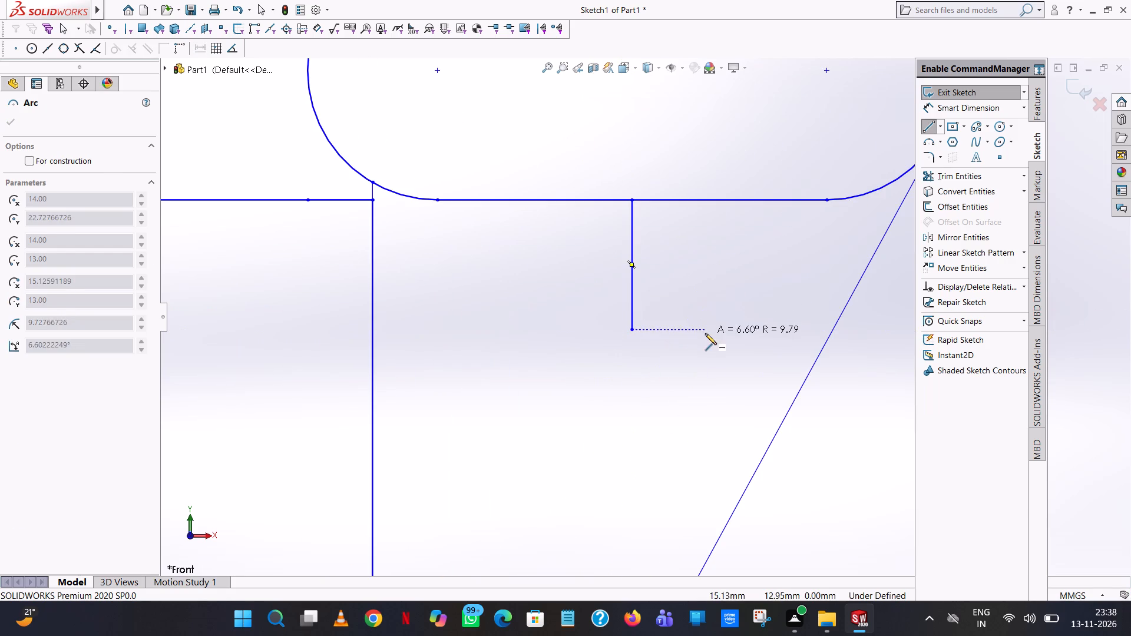
click(727, 338)
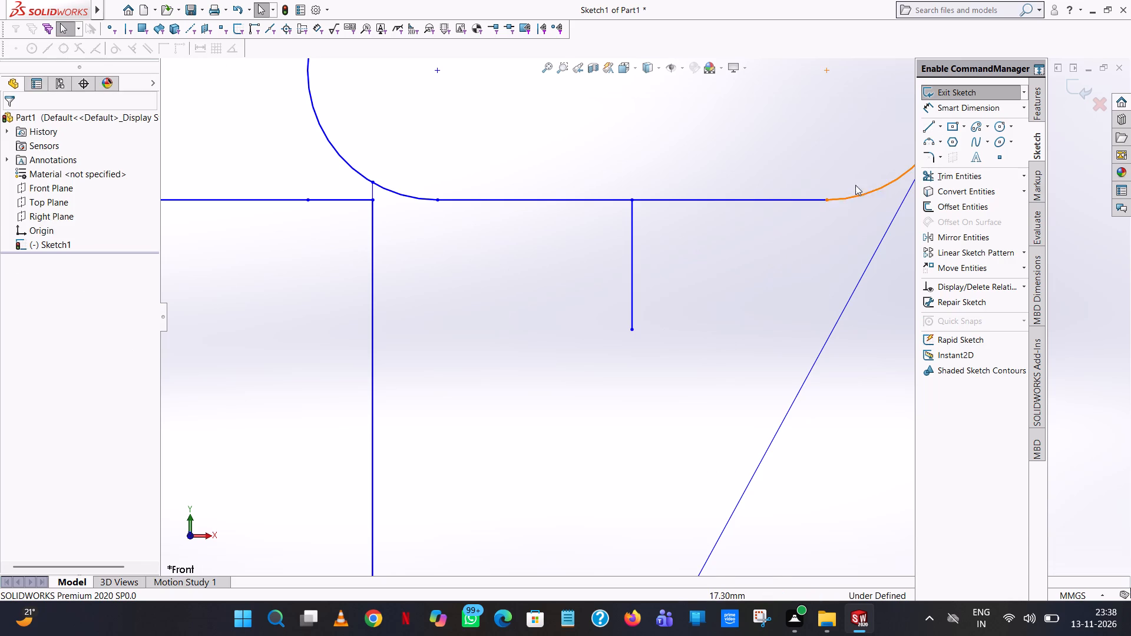
Draw a 1 mm horizontal line from the lower end of the 2 mm vertical line, away from the rectangle.
click(930, 121)
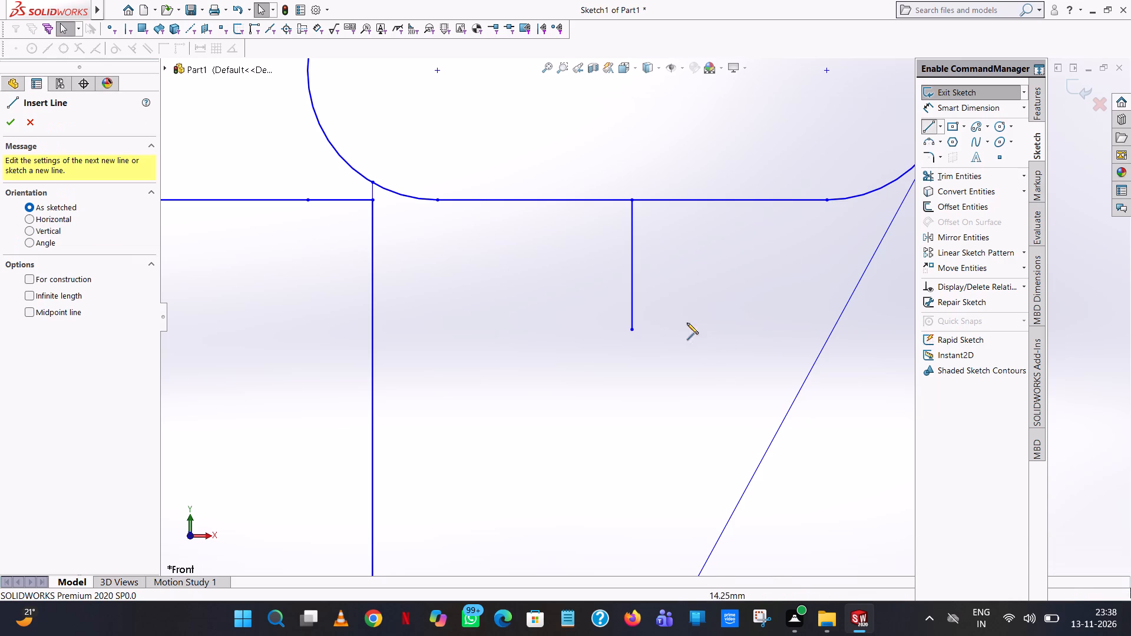
click(631, 331)
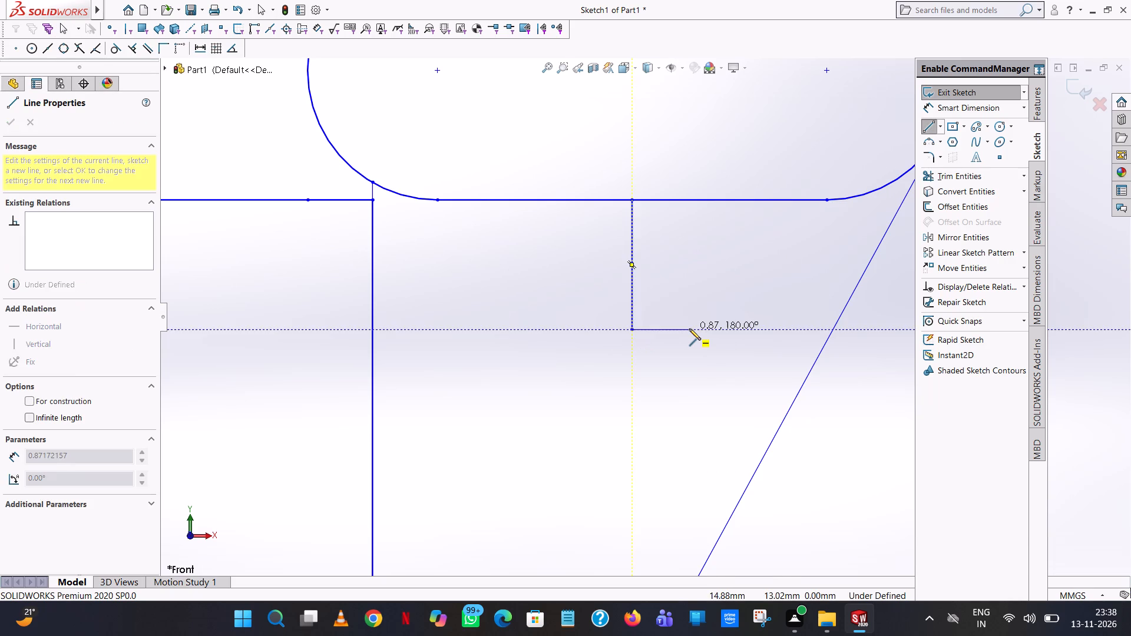
click(689, 329)
key(1)
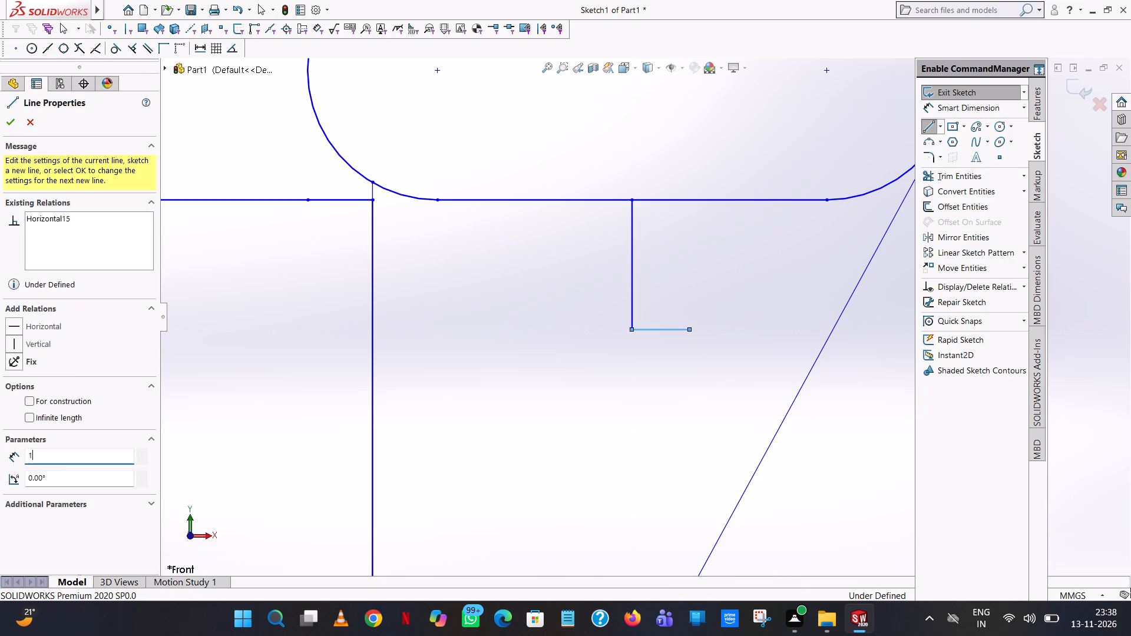
key(Return)
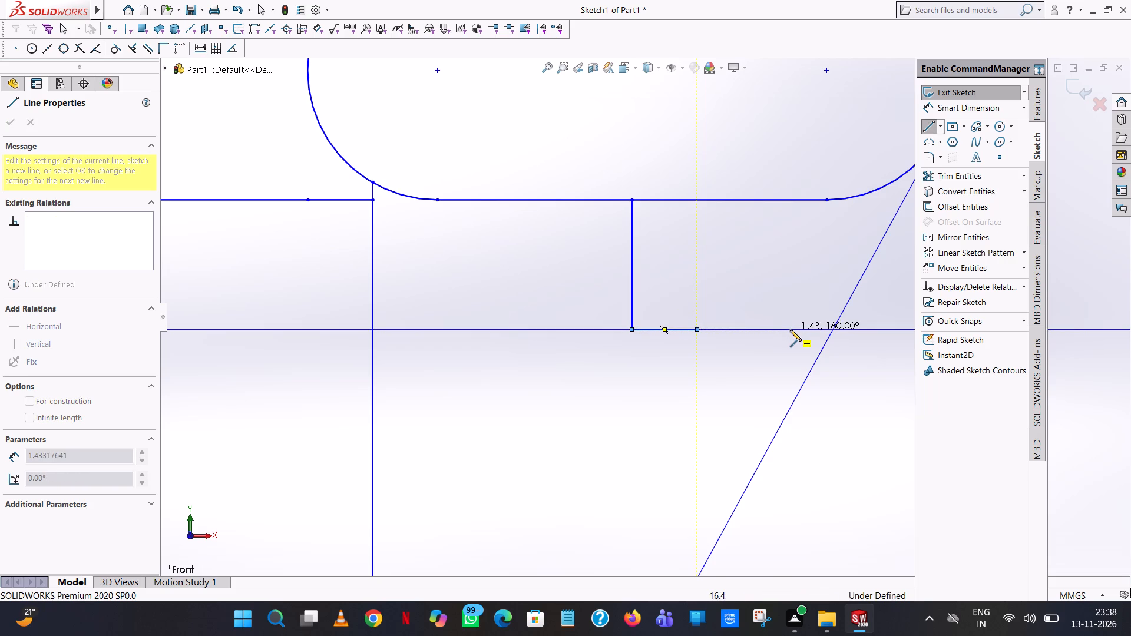
Draw a slanted line from the 1 mm line's free end up past the slot's bottom edge and set its angle to 75°.
click(739, 142)
right_click(739, 142)
click(758, 152)
click(729, 169)
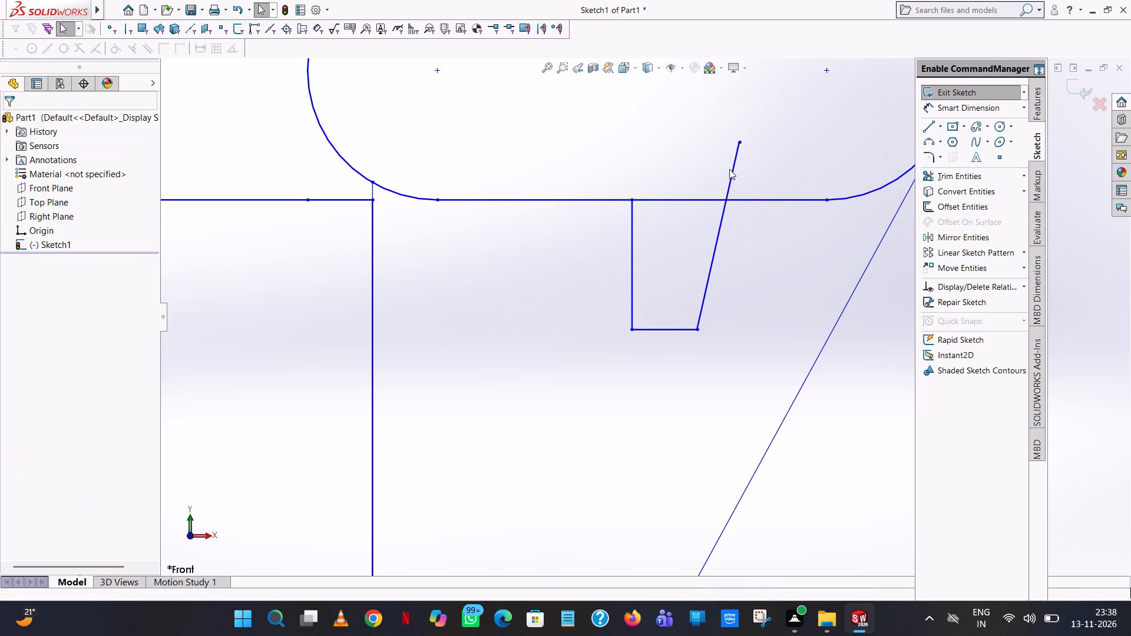
click(733, 170)
double_click(102, 429)
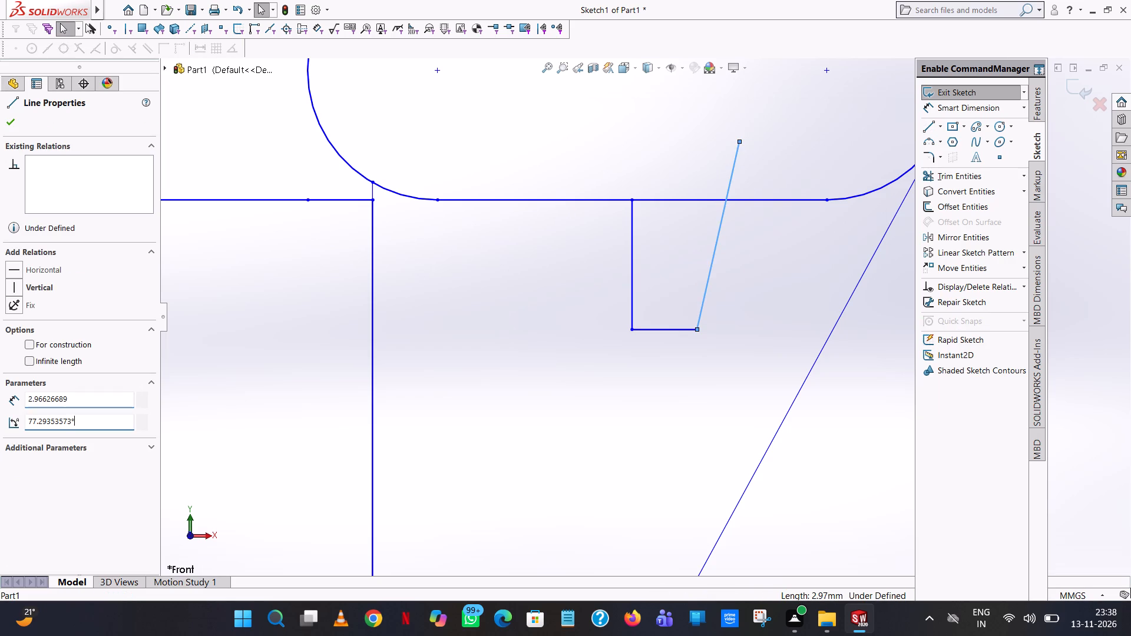
text(75)
key(Return)
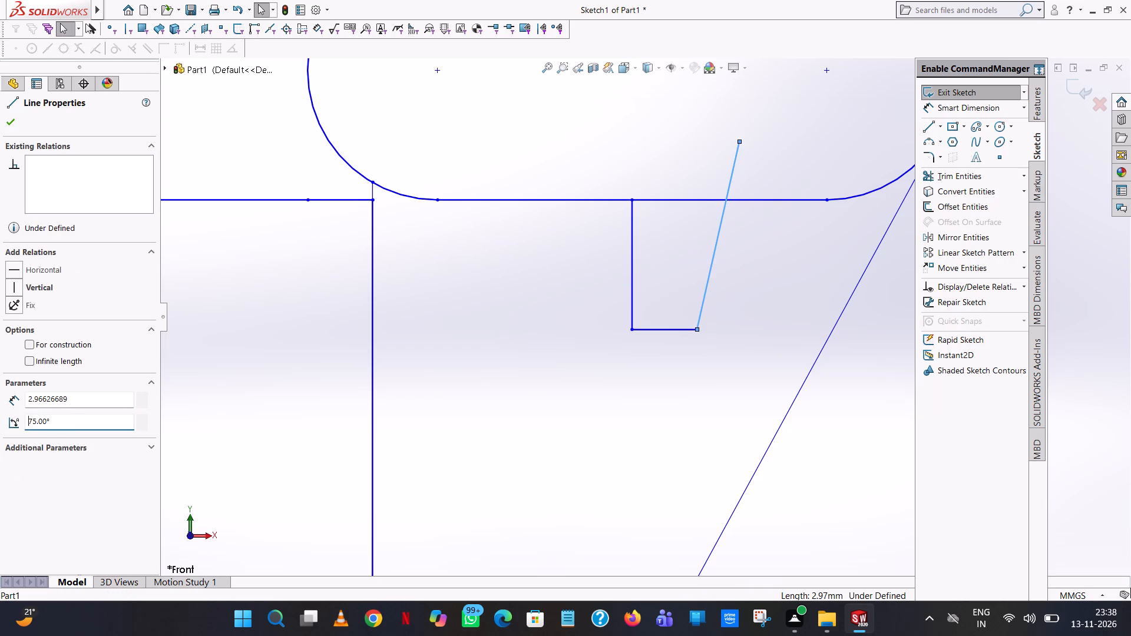
click(537, 317)
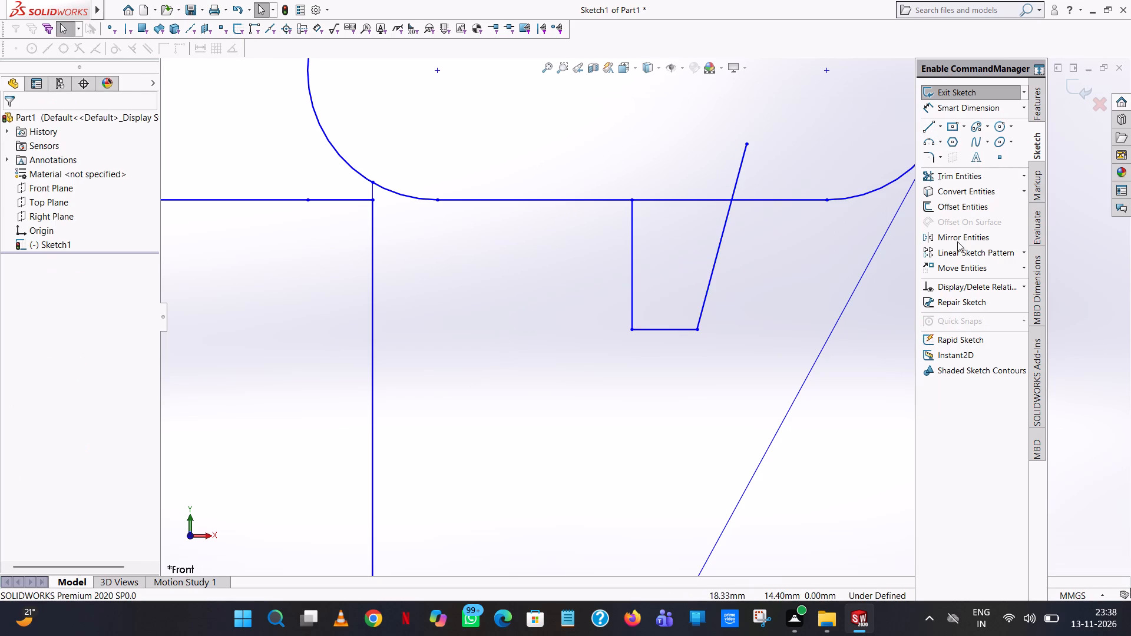
Mirror the 75° slanted line and the 1 mm horizontal line about the 2 mm vertical line.
click(957, 240)
click(722, 242)
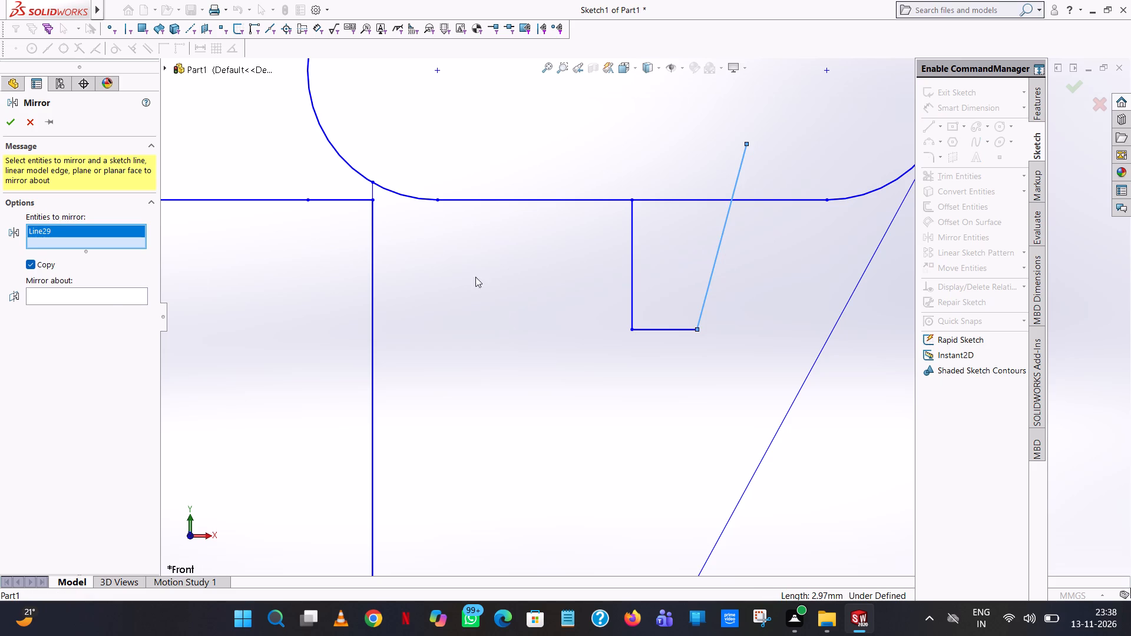
click(105, 294)
click(631, 276)
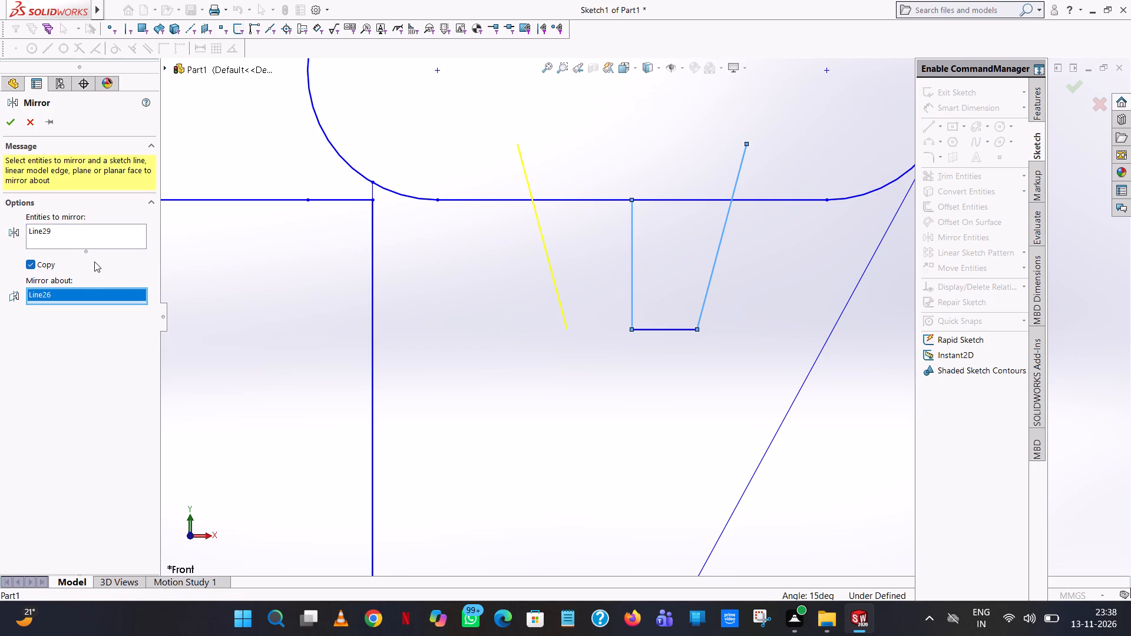
click(683, 329)
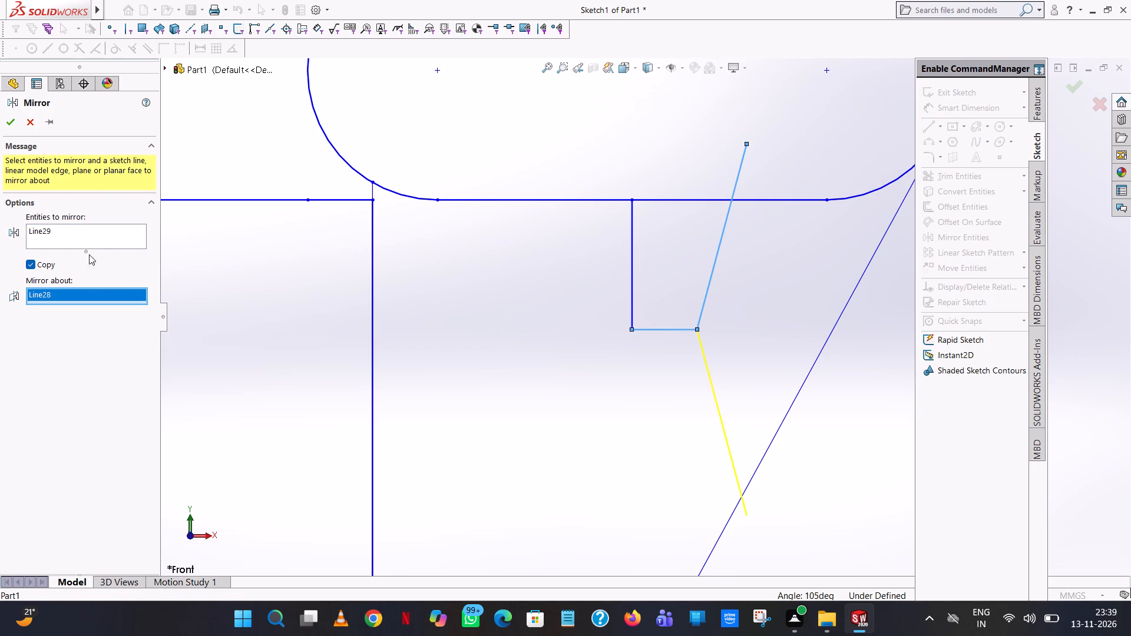
click(630, 289)
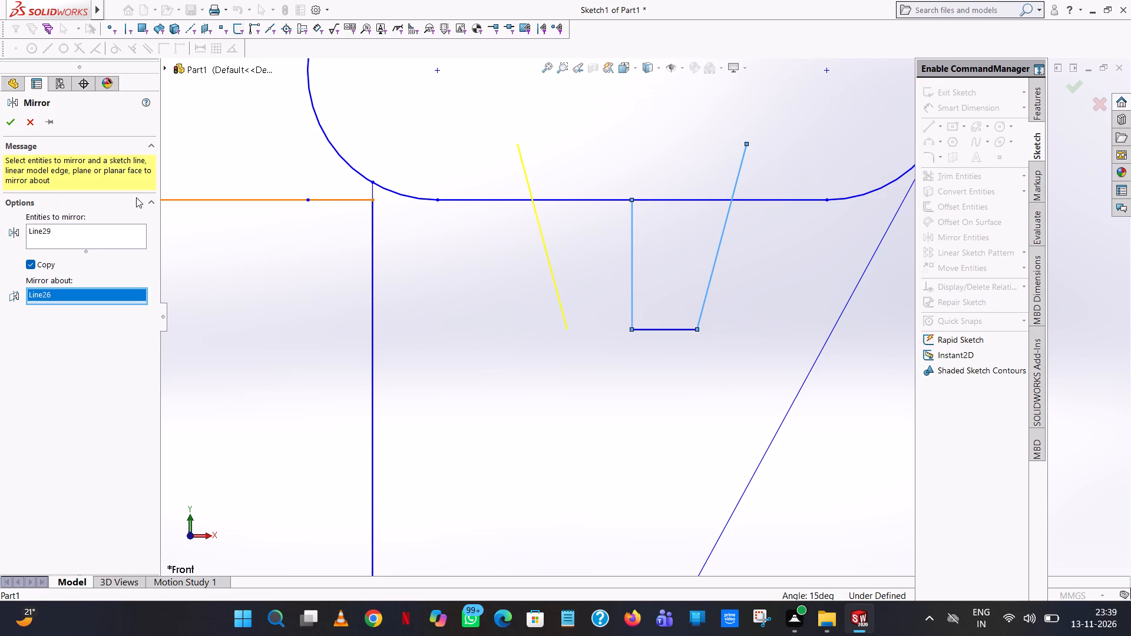
click(74, 235)
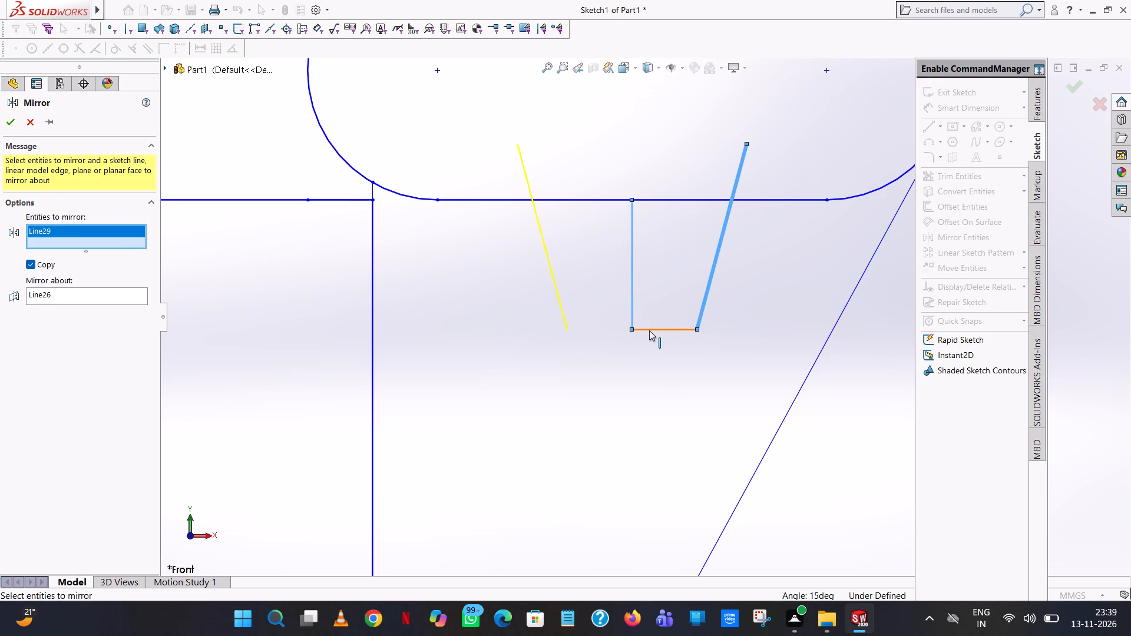
click(649, 330)
click(11, 127)
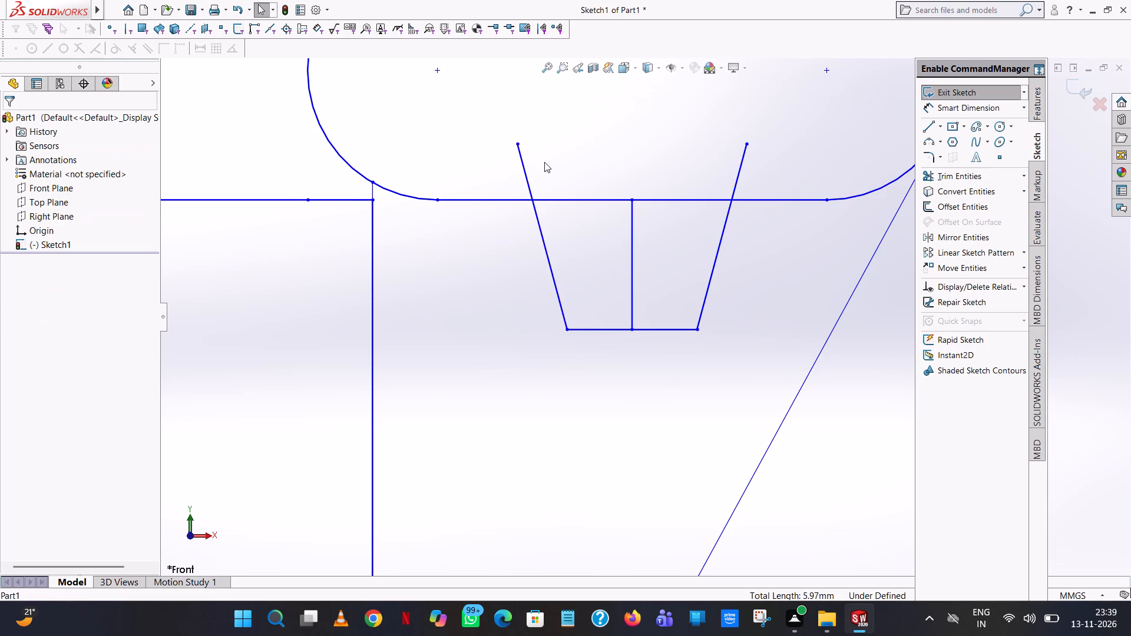
Trim the slanted lines' ends inside the slot, the vertical centre line and the edge across the trapezoid's top.
click(949, 177)
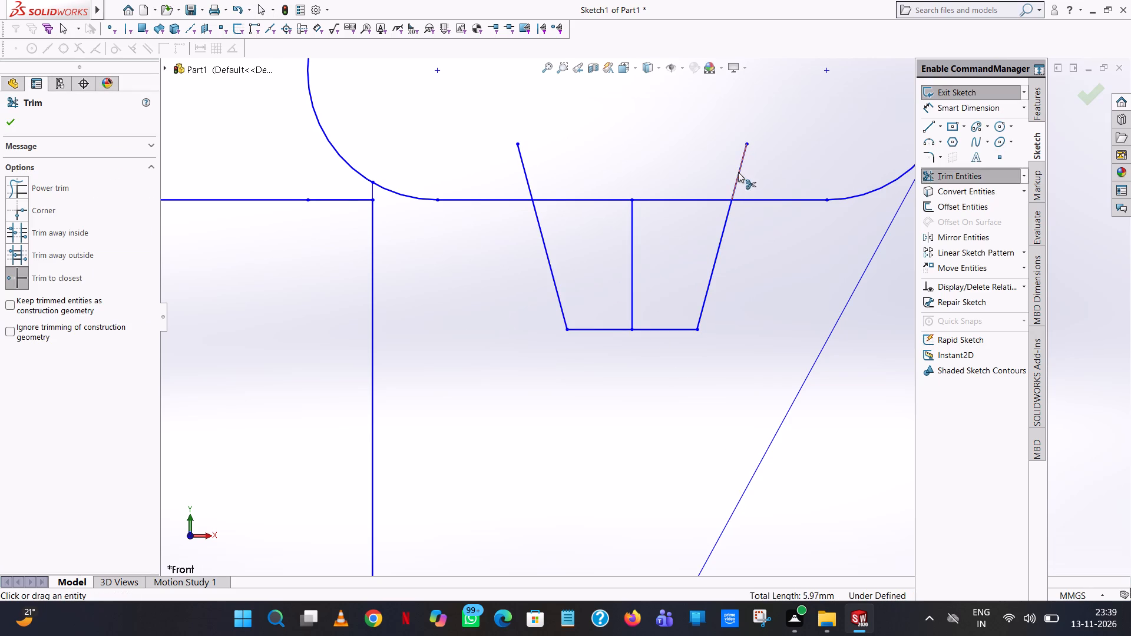
click(738, 172)
click(522, 174)
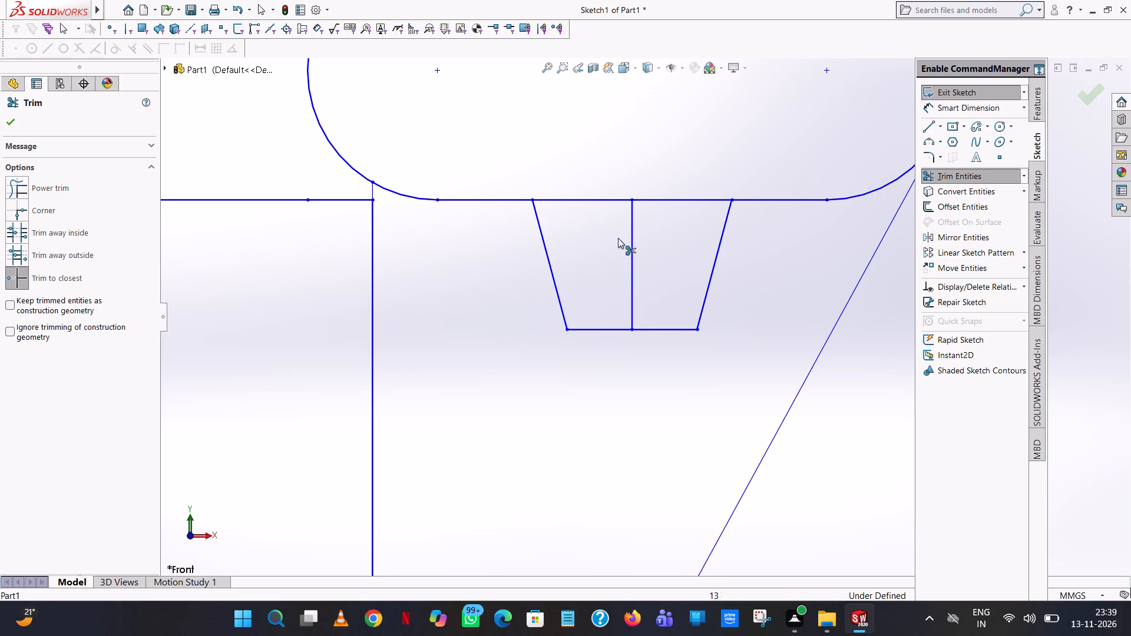
click(632, 254)
click(631, 201)
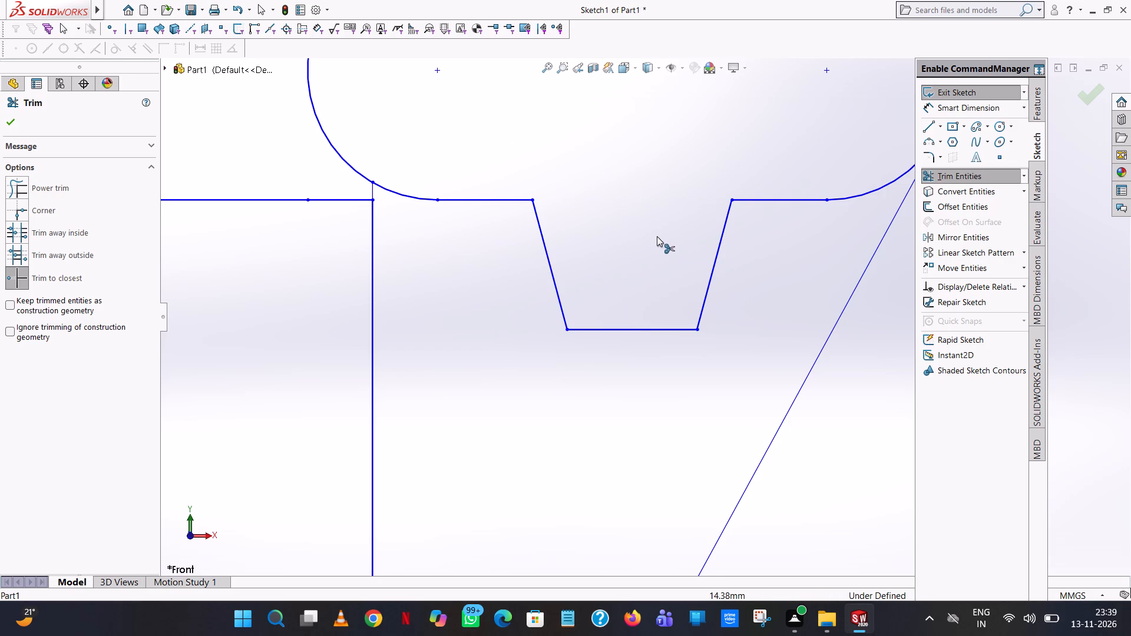
Trim away the rectangle's vertical side between the slot-shaped end and the angled arm.
scroll(657, 236, up, 9)
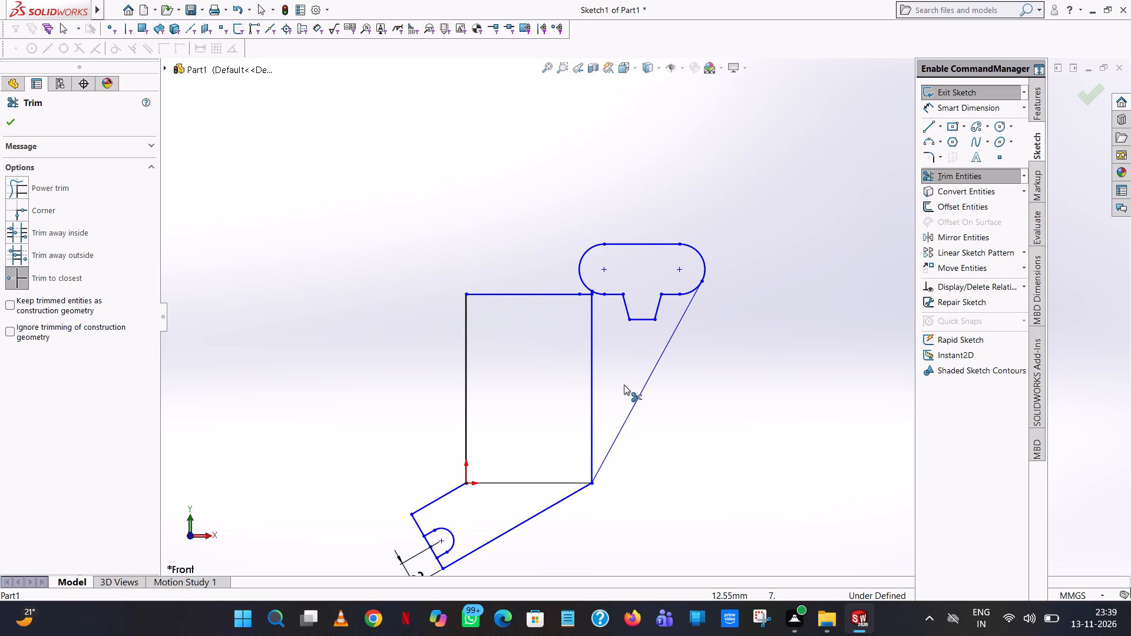
click(594, 377)
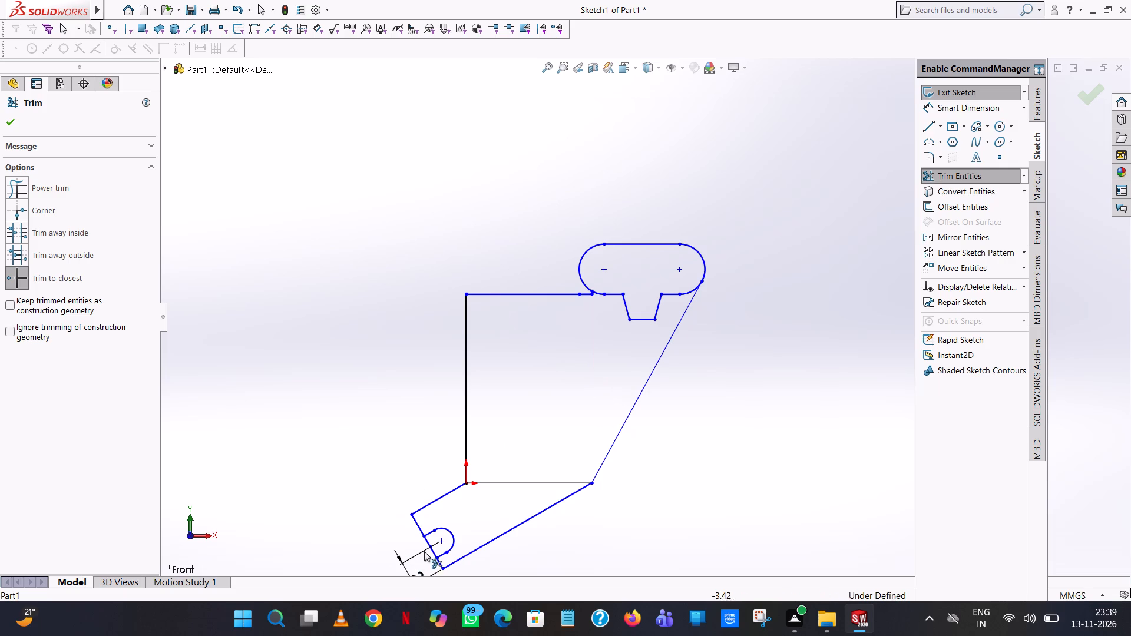
Trim both pieces of the angled arm's end edge across the mouth of the U-shaped notch.
scroll(431, 546, down, 8)
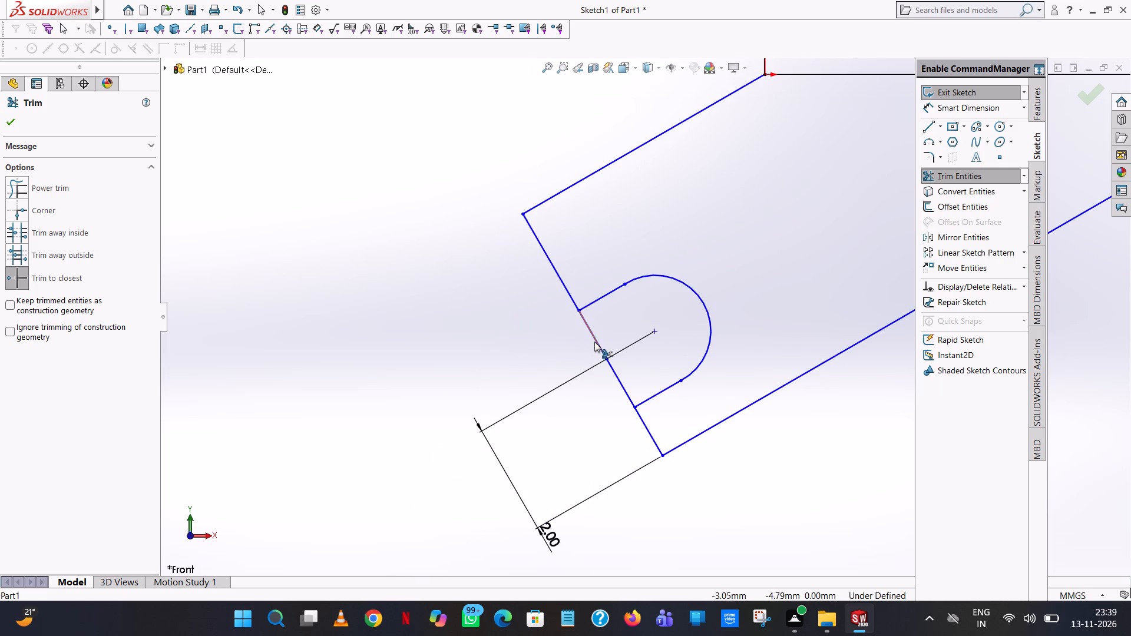
click(595, 341)
click(616, 379)
click(618, 380)
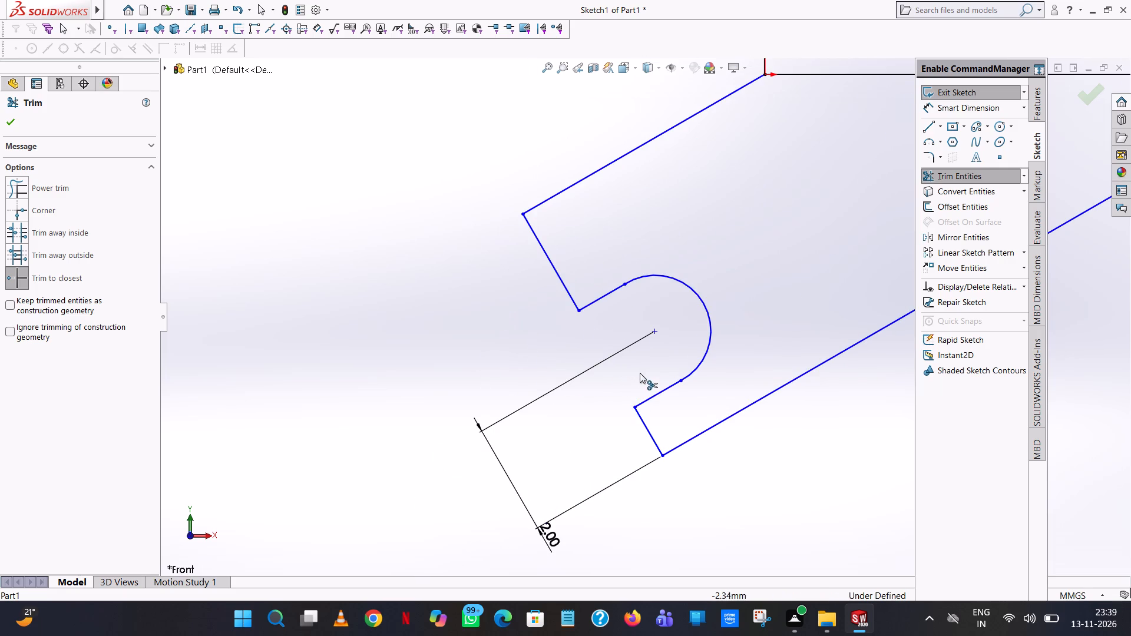
Trim away the horizontal line between the origin and the corner where the angled arm begins.
scroll(650, 373, up, 7)
scroll(802, 228, up, 4)
click(726, 274)
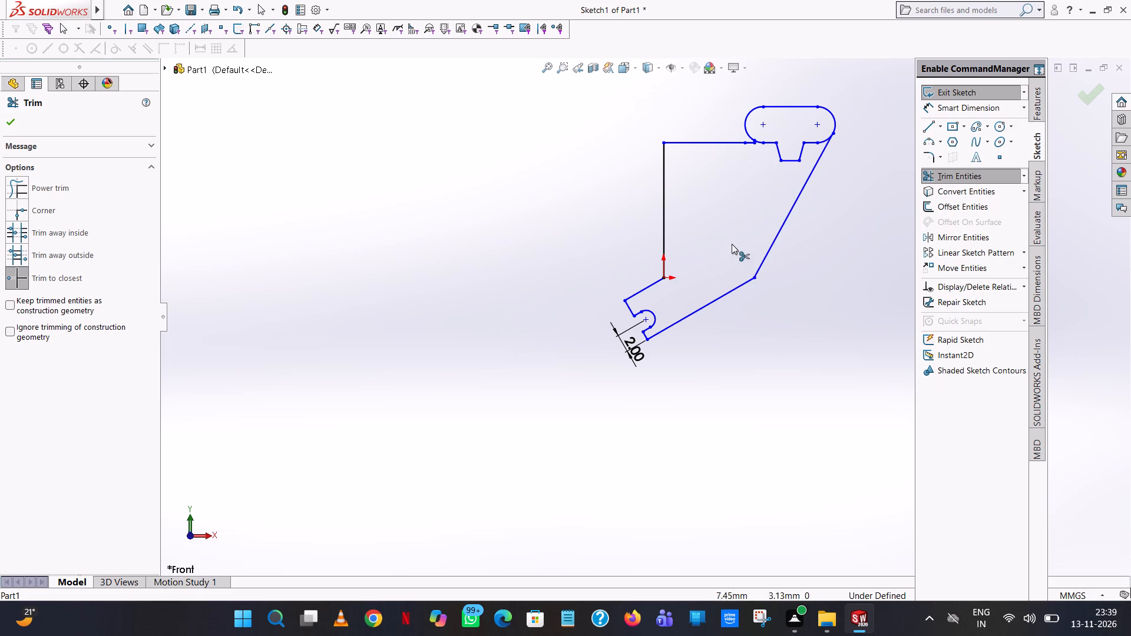
Sketch a vertical line about 4.78 mm long down from the midpoint of the slot-shaped end's upper edge.
scroll(740, 213, down, 1)
scroll(741, 213, up, 2)
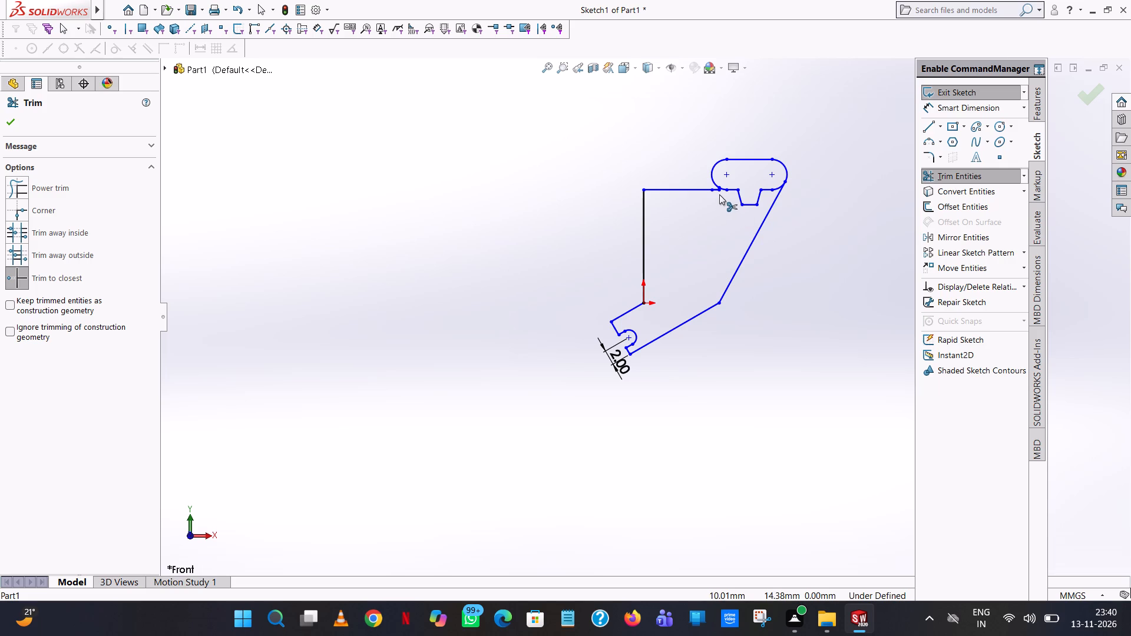
scroll(719, 194, down, 9)
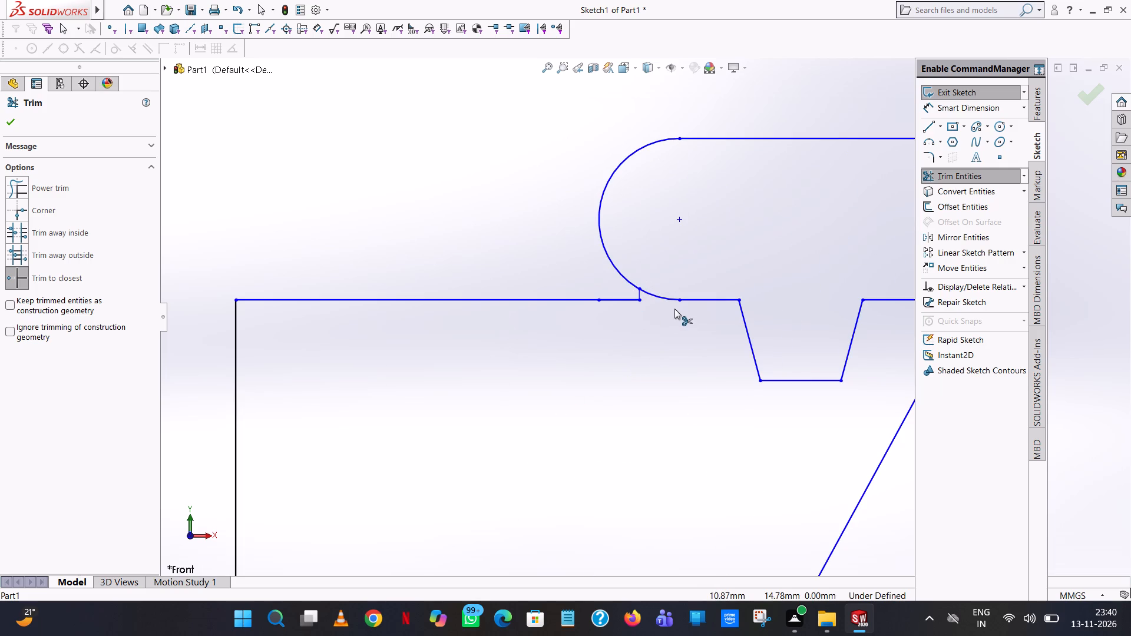
scroll(674, 309, up, 6)
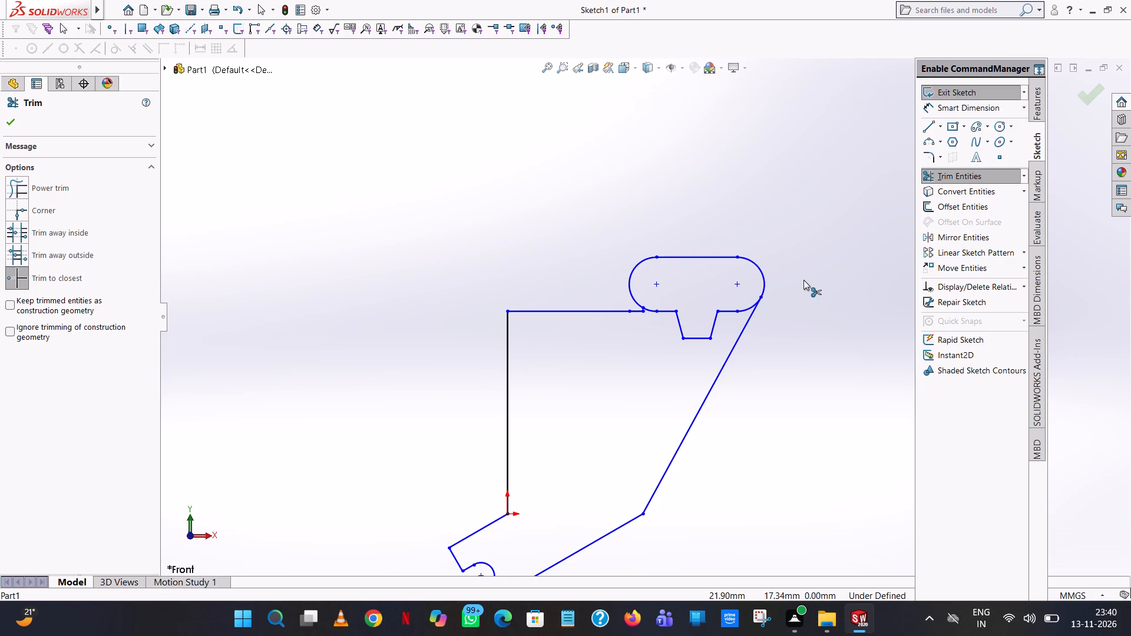
click(922, 124)
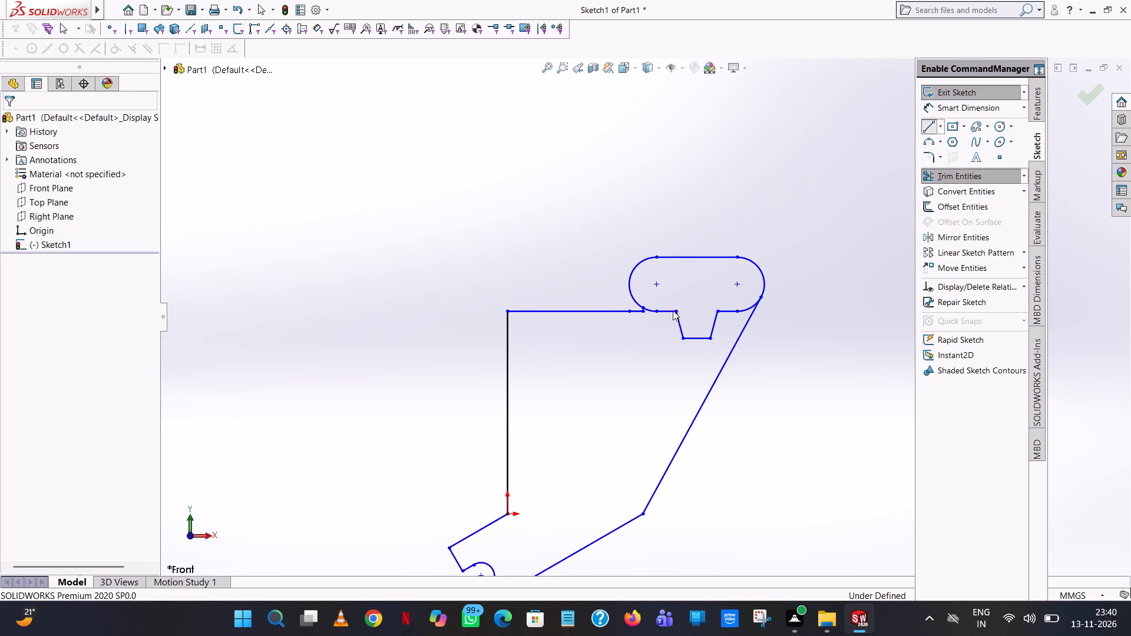
scroll(676, 307, down, 6)
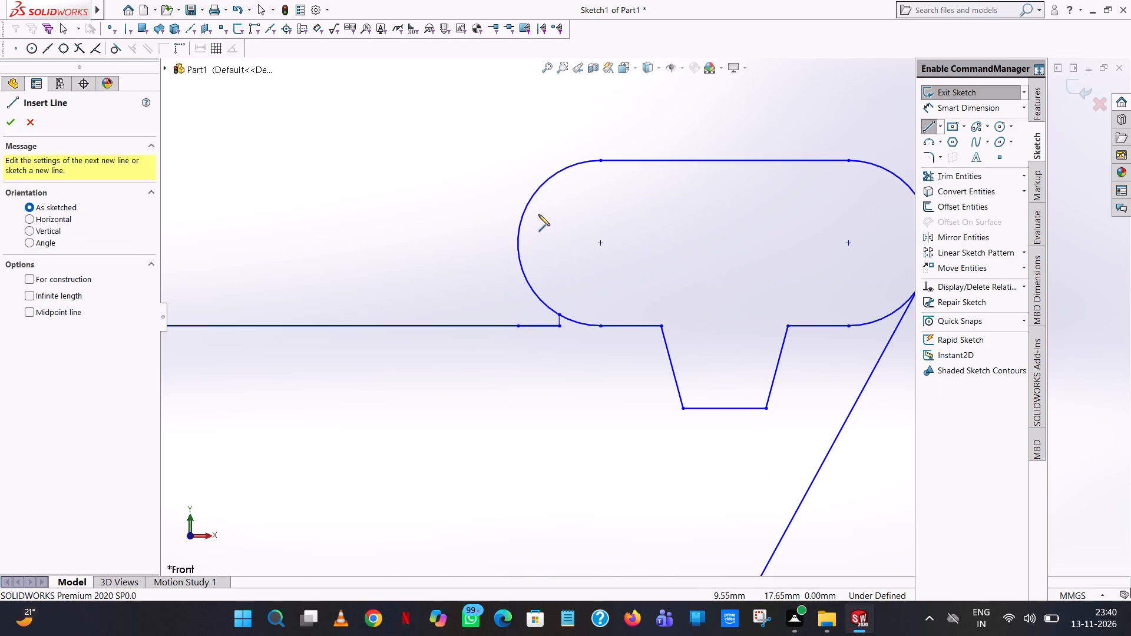
scroll(724, 271, up, 4)
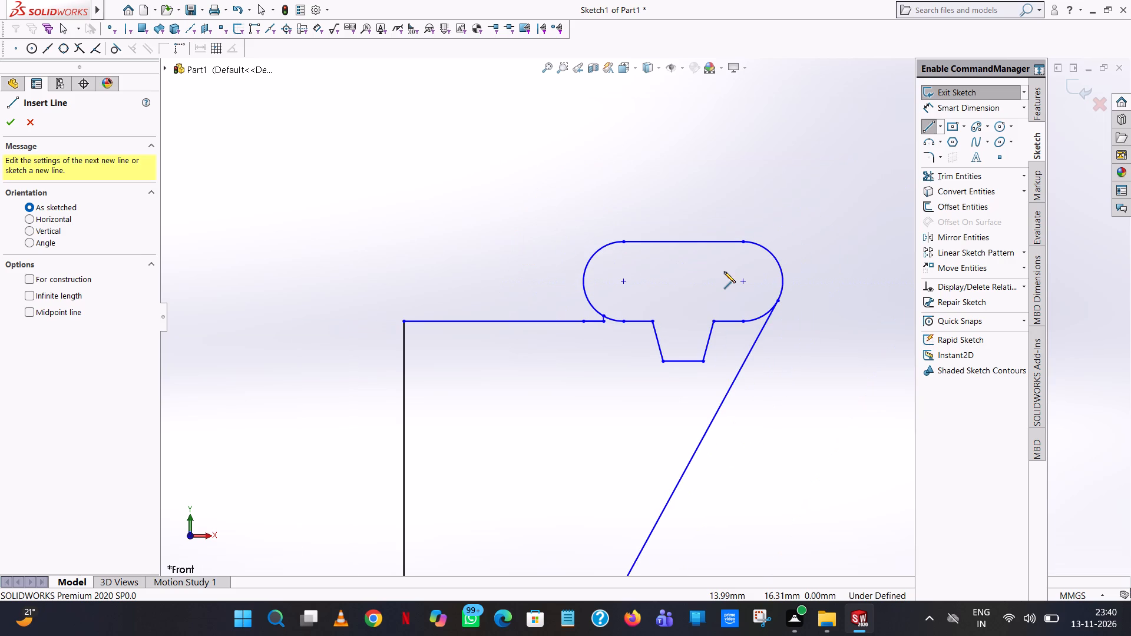
click(683, 243)
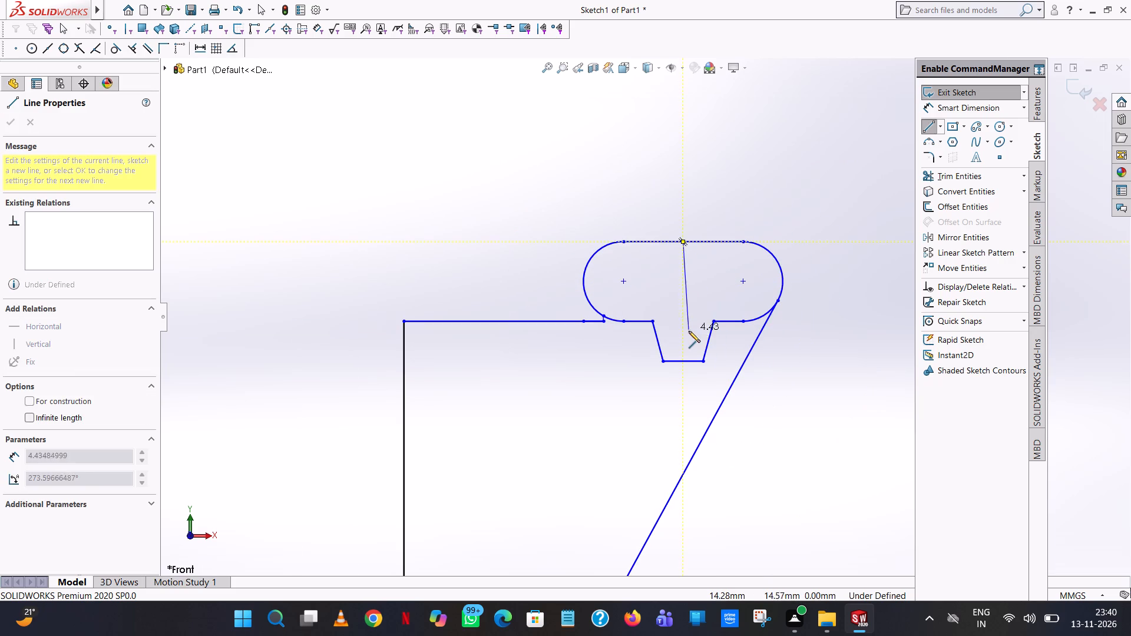
click(683, 337)
right_click(683, 337)
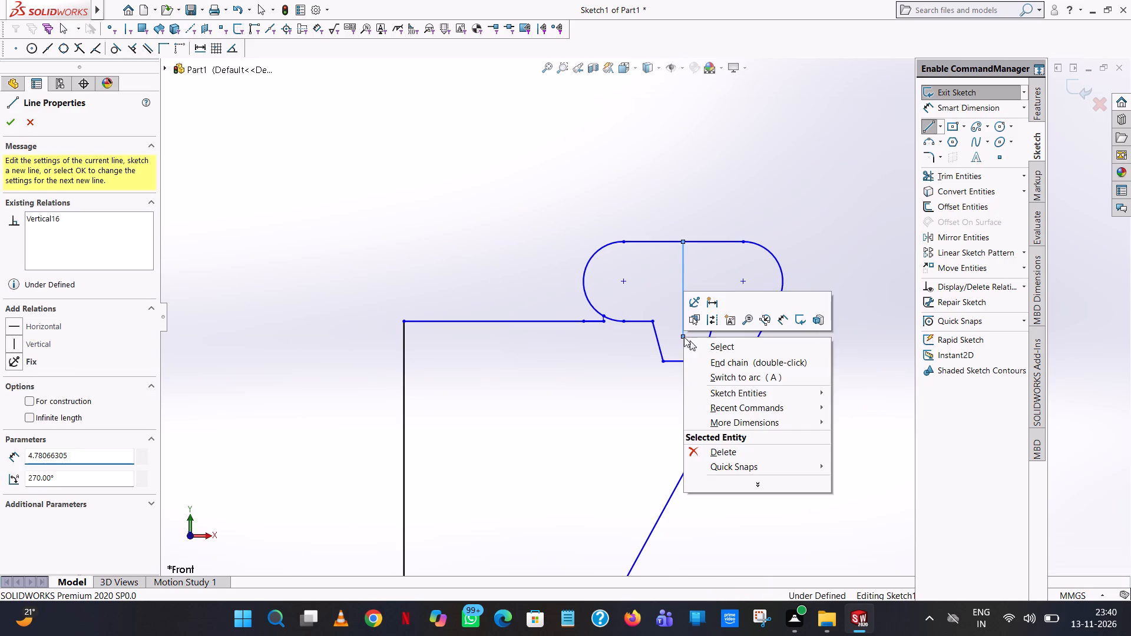
click(708, 341)
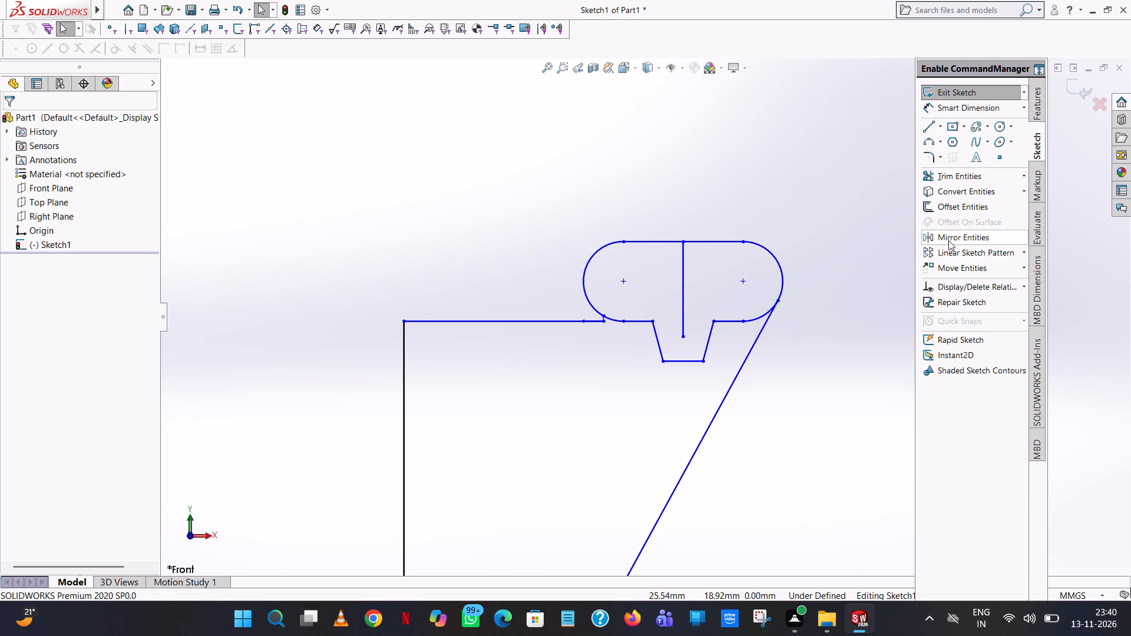
Mirror the long slanted side line about the vertical line through the slot-shaped end, keeping the original.
click(951, 234)
click(753, 349)
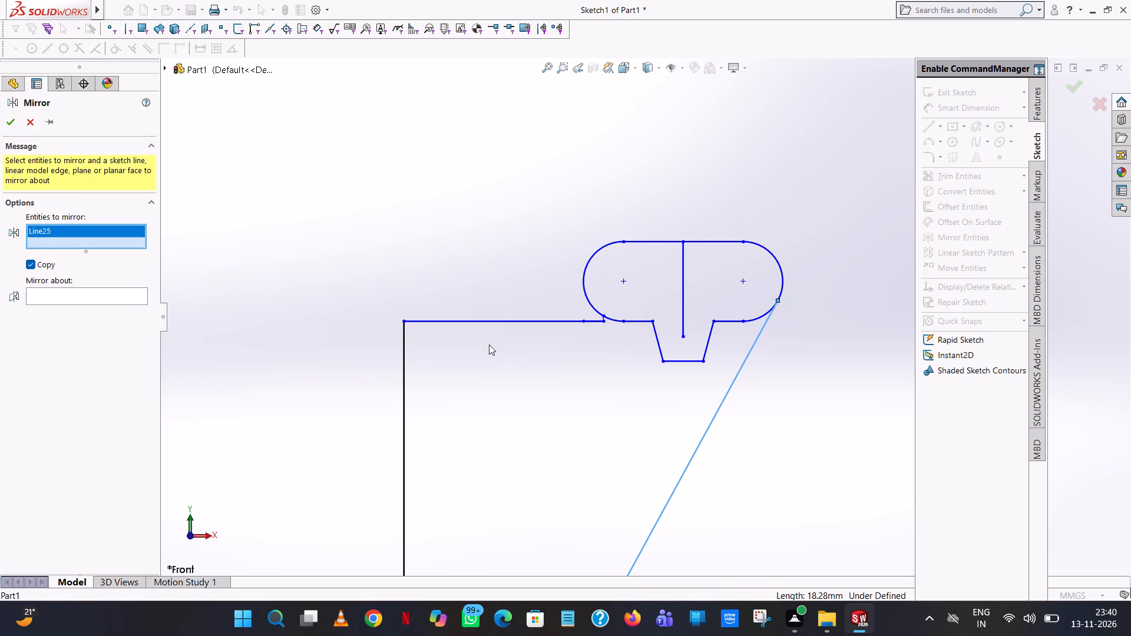
click(136, 296)
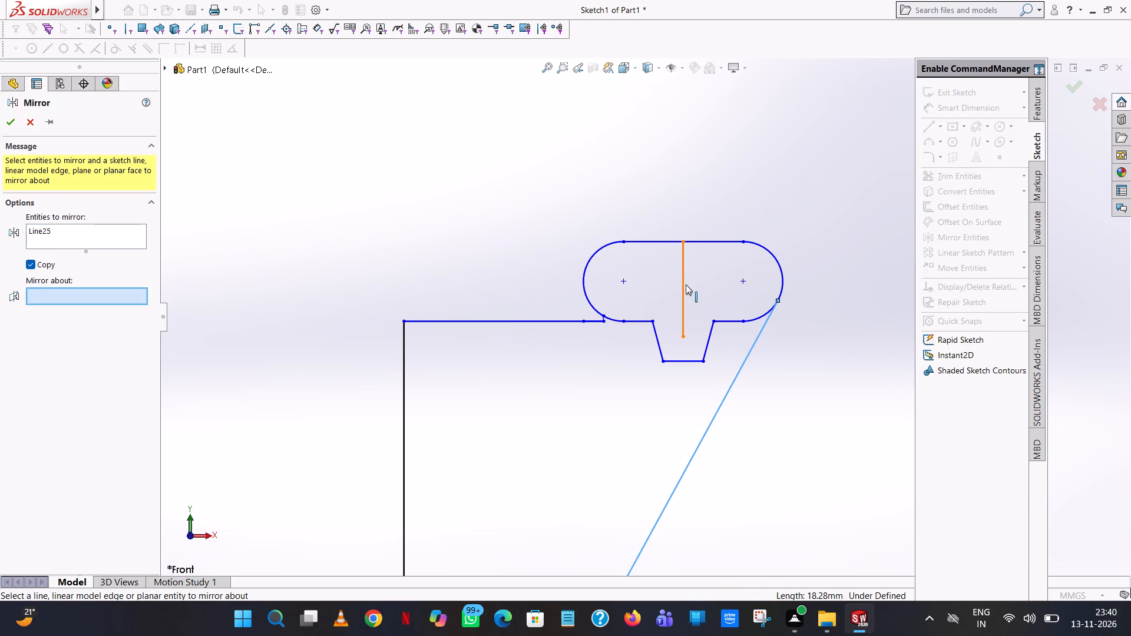
click(686, 284)
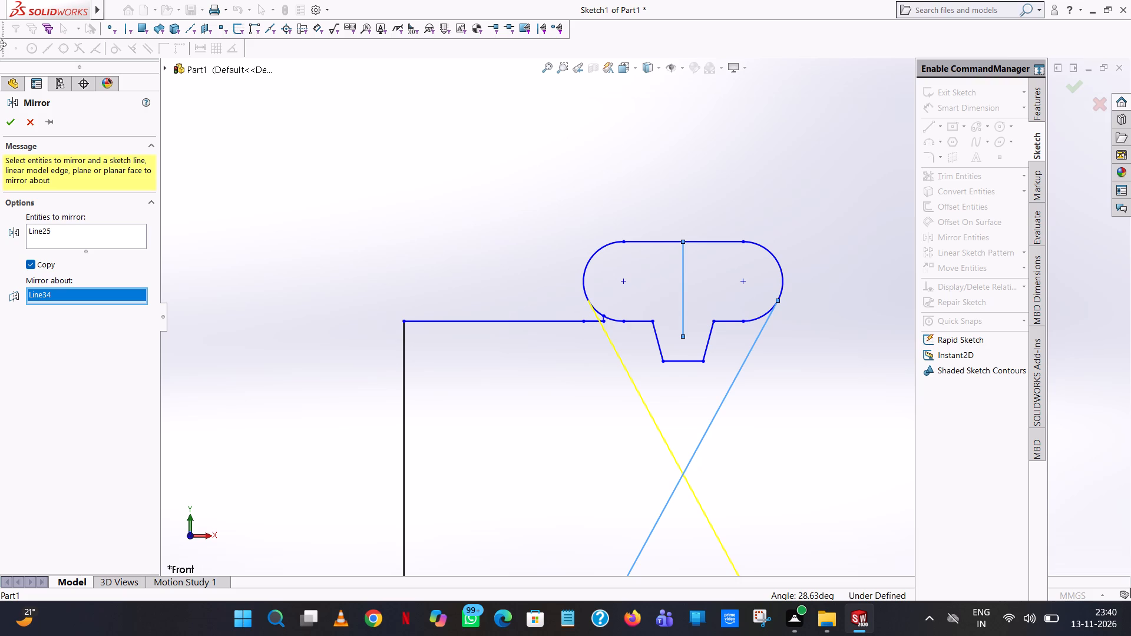
click(2, 120)
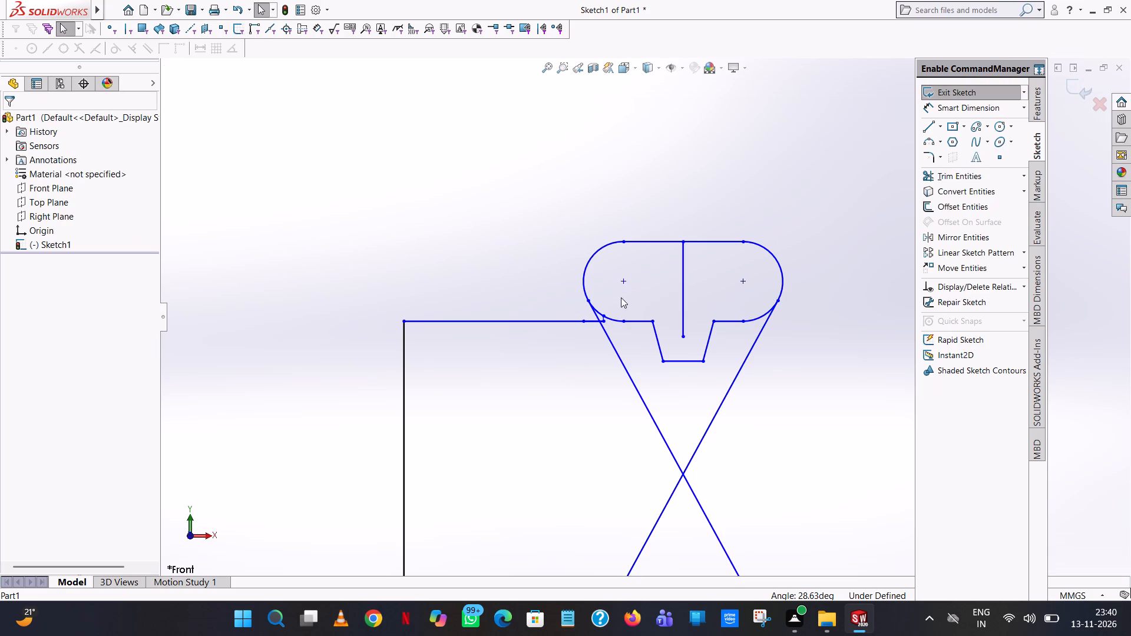
Sketch a 1 mm vertical line down from the midpoint of the trapezoid's bottom edge, continuing horizontally across the original slanted side.
click(932, 128)
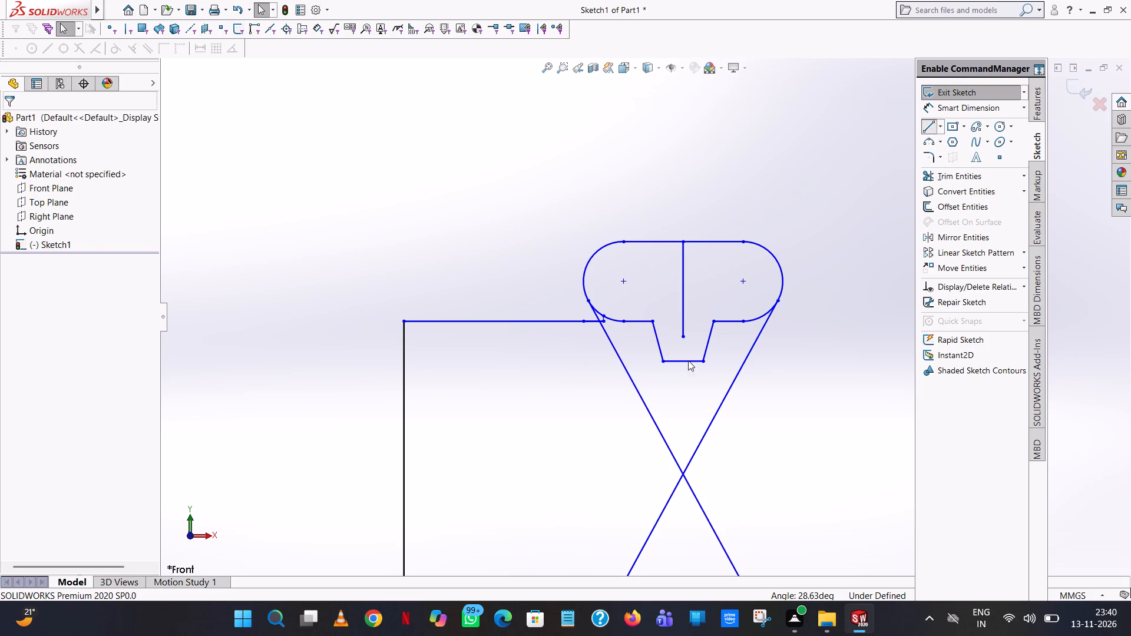
click(684, 364)
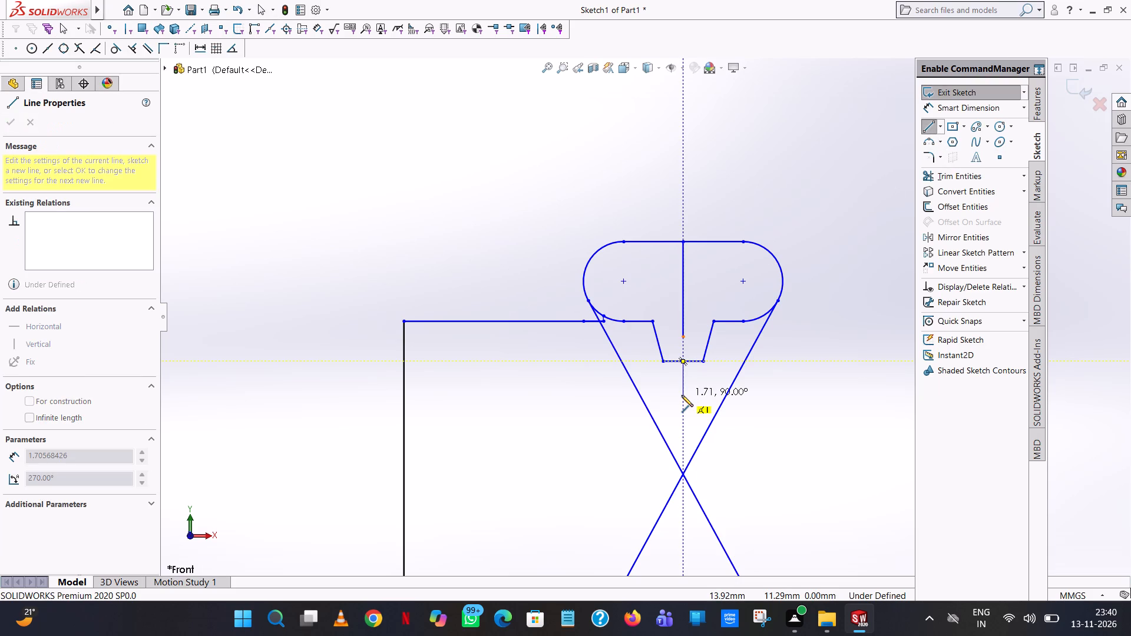
click(682, 395)
key(1)
key(Return)
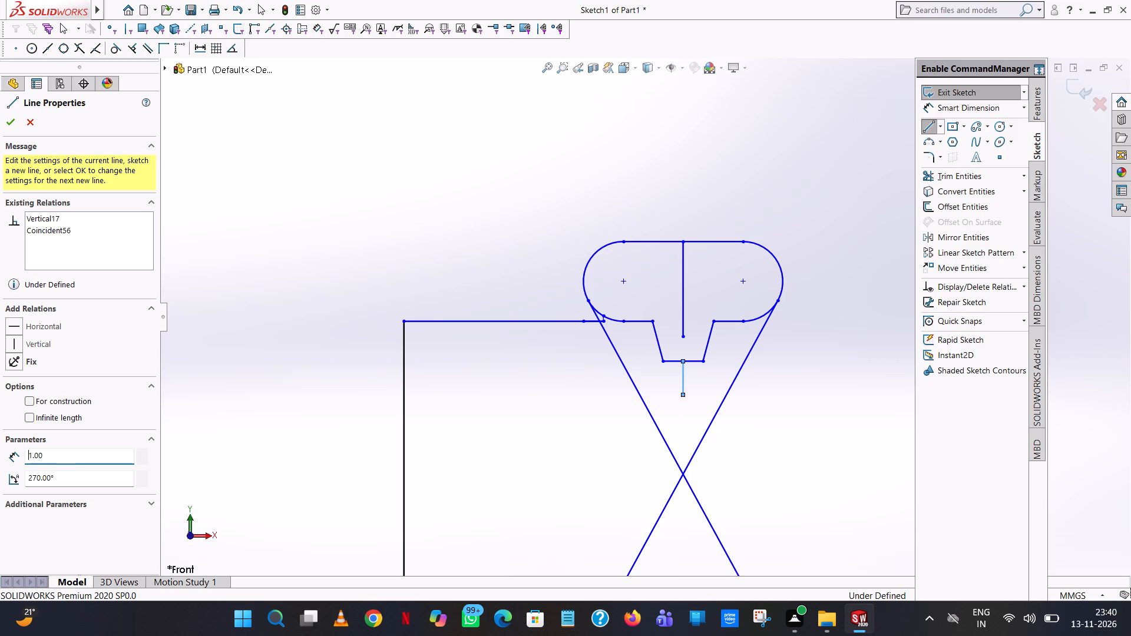
click(764, 379)
right_click(764, 379)
click(807, 390)
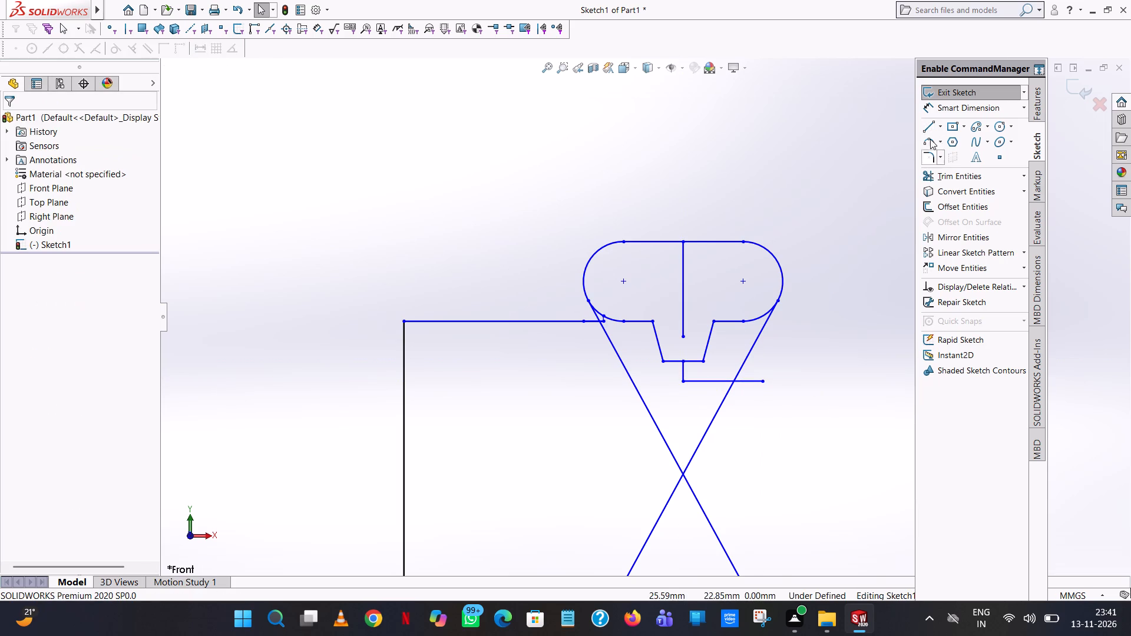
Sketch a line from the lower end of the 1 mm line toward the mirrored slanted line.
click(924, 128)
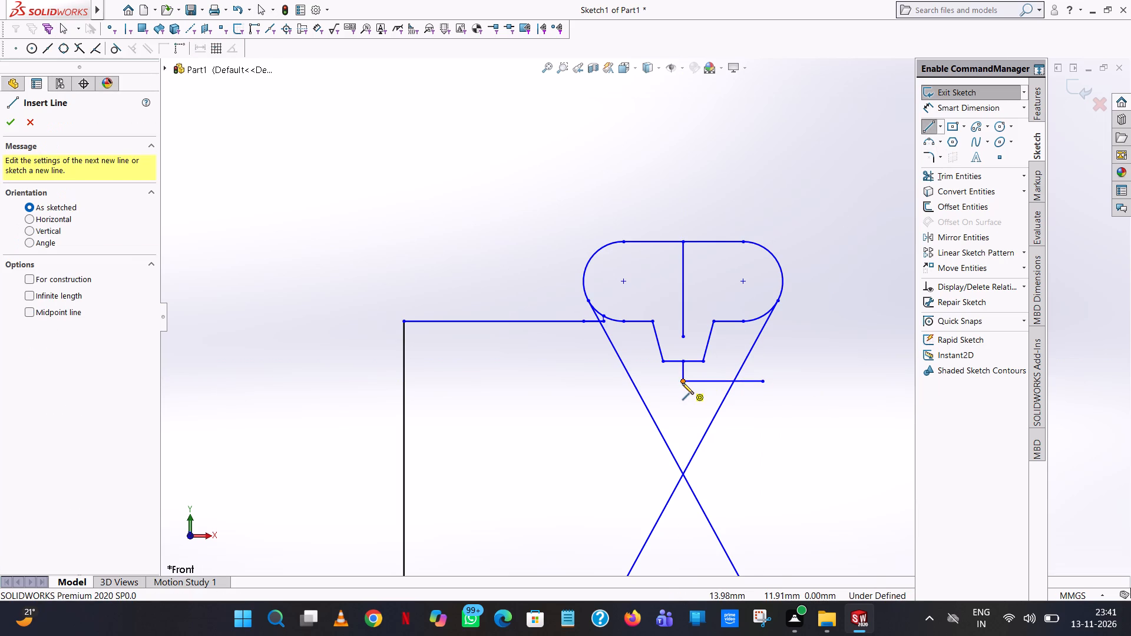
click(682, 383)
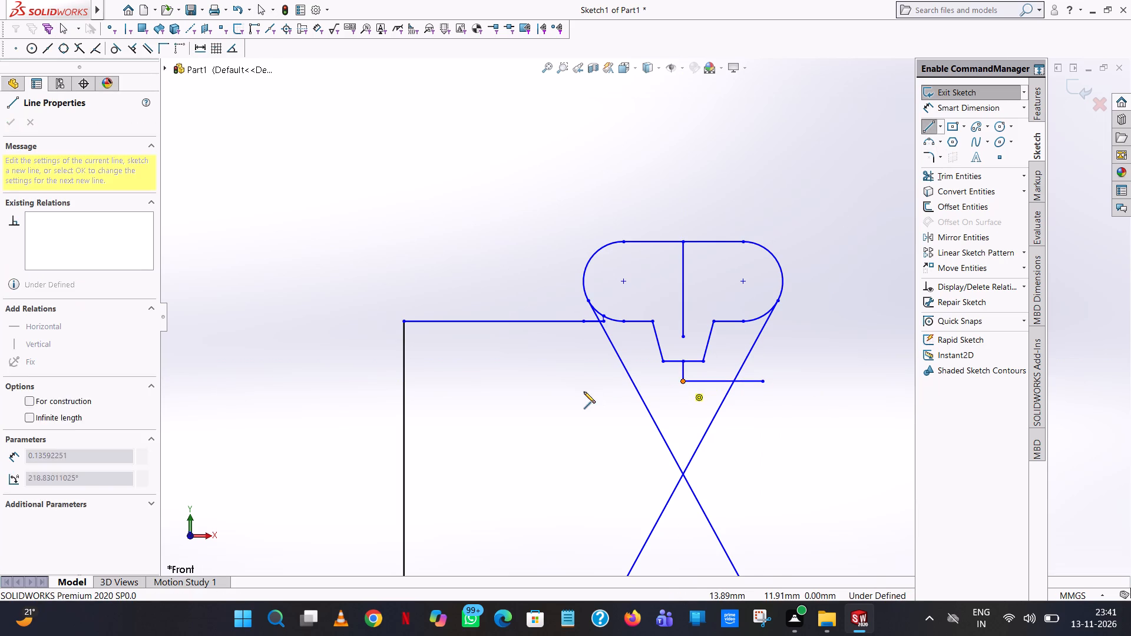
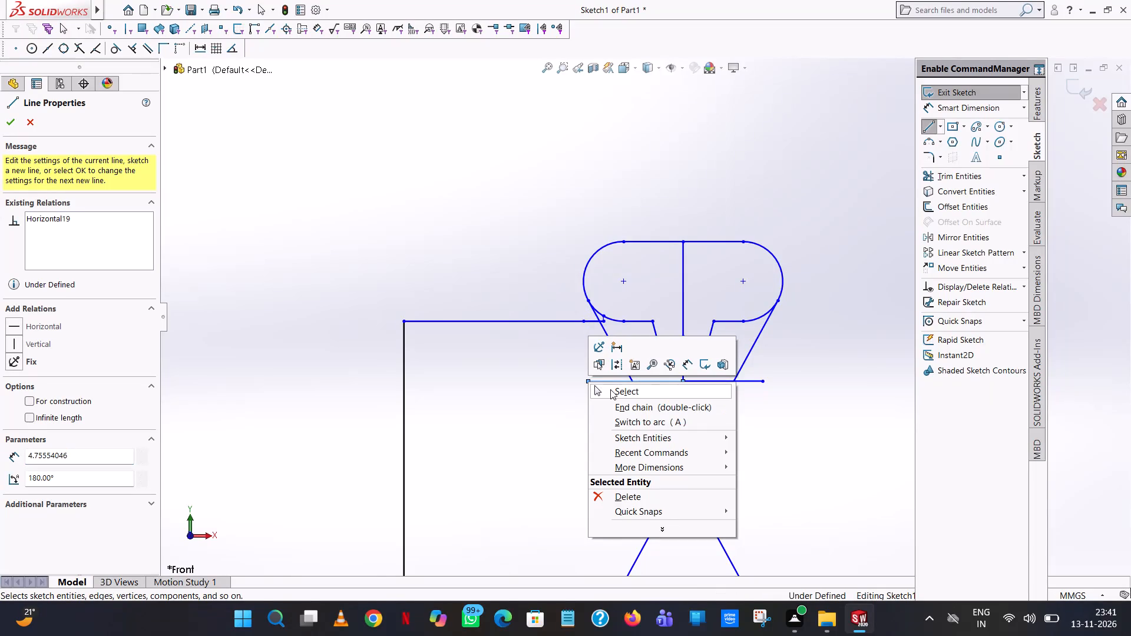
Trim the mirrored slanted line below the horizontal line under the trapezoid, and that line's overhangs beyond both slanted sides.
click(611, 389)
click(947, 182)
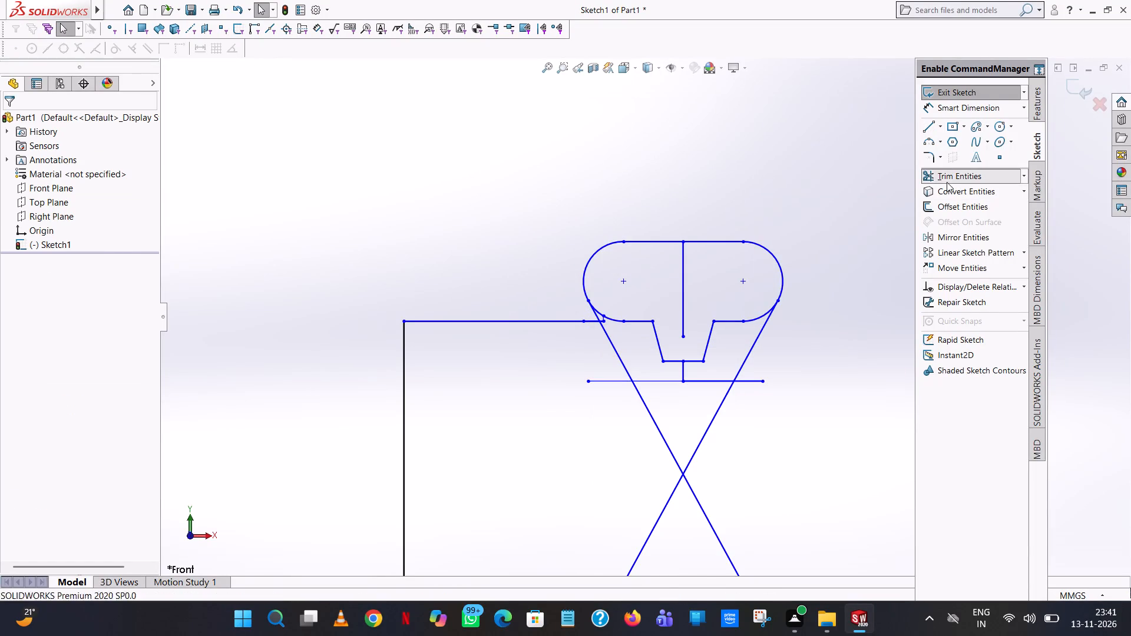
click(688, 488)
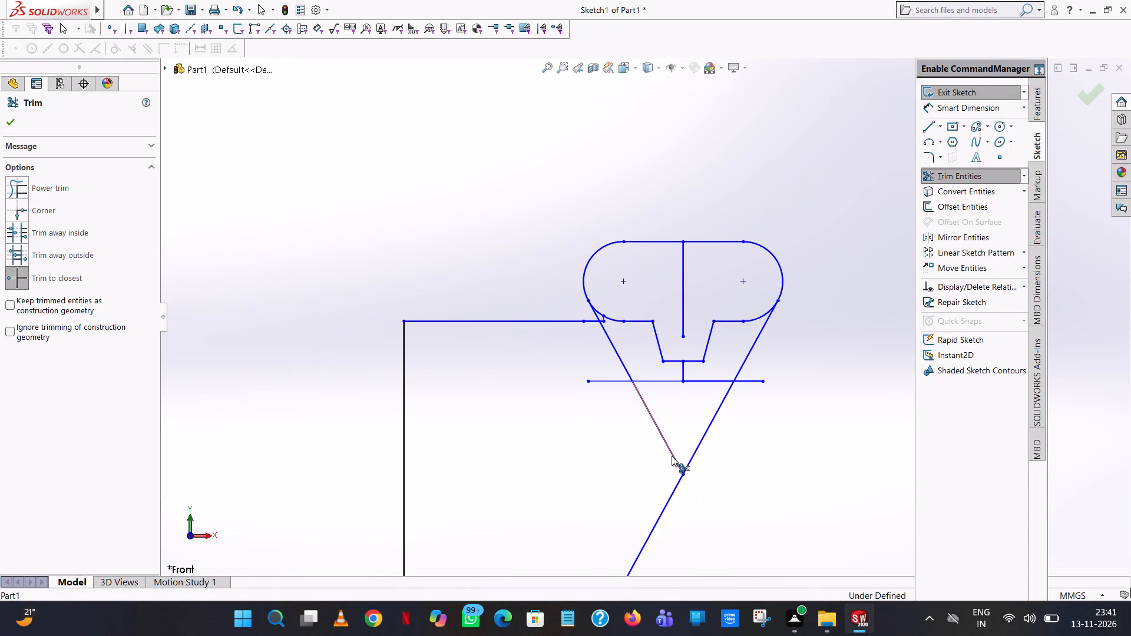
click(672, 456)
click(594, 382)
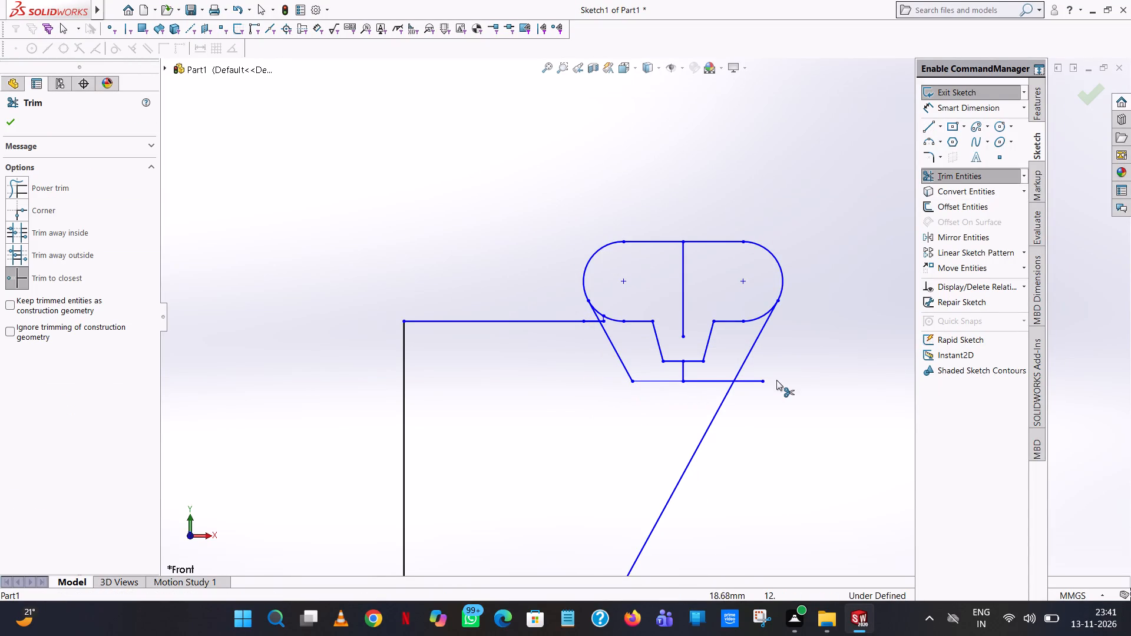
click(759, 381)
Trim away the 1 mm vertical line below the trapezoid and the vertical centre line of the slot-shaped end.
click(682, 372)
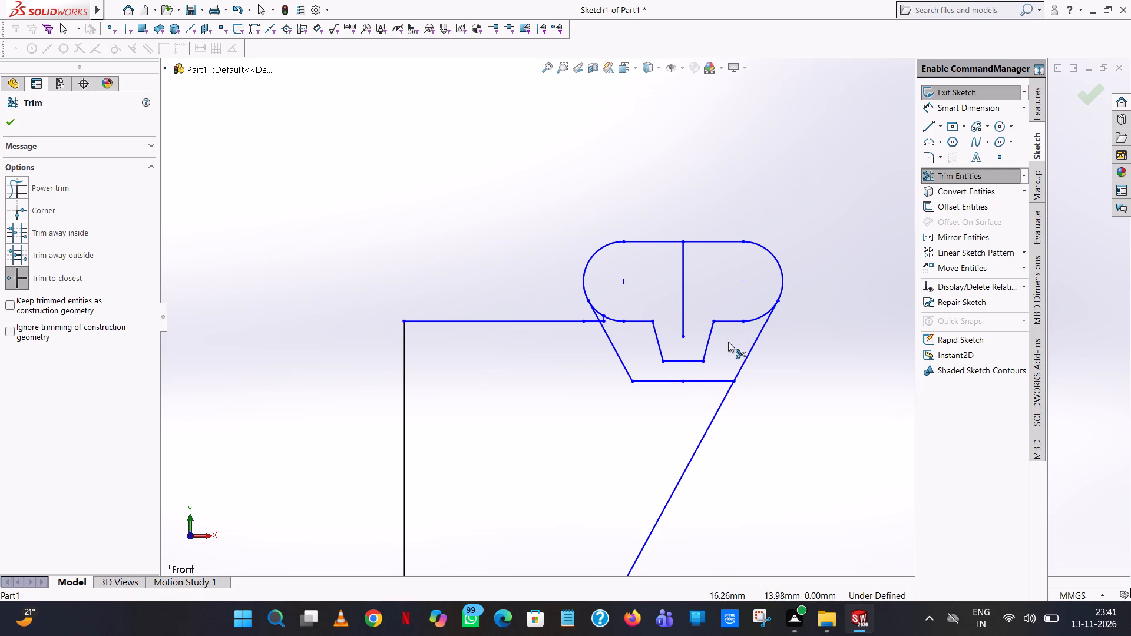
click(681, 264)
Trim the short vertical stub under the slot-shaped end's left arc and the horizontal edge's overhang past the mirrored slanted side.
scroll(624, 324, down, 2)
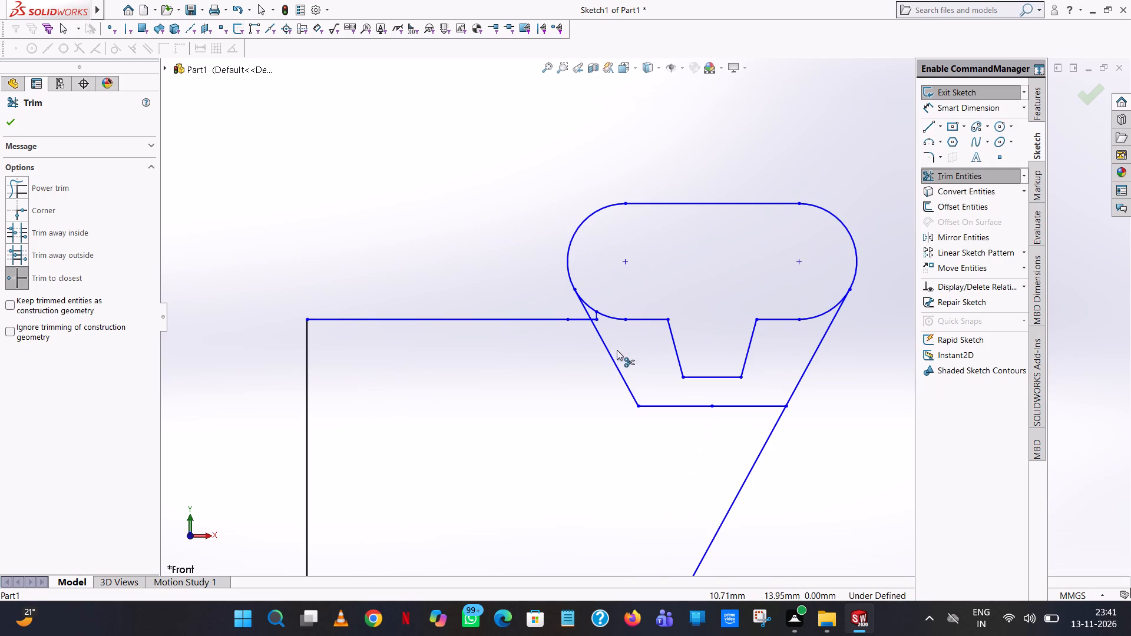
scroll(599, 326, down, 6)
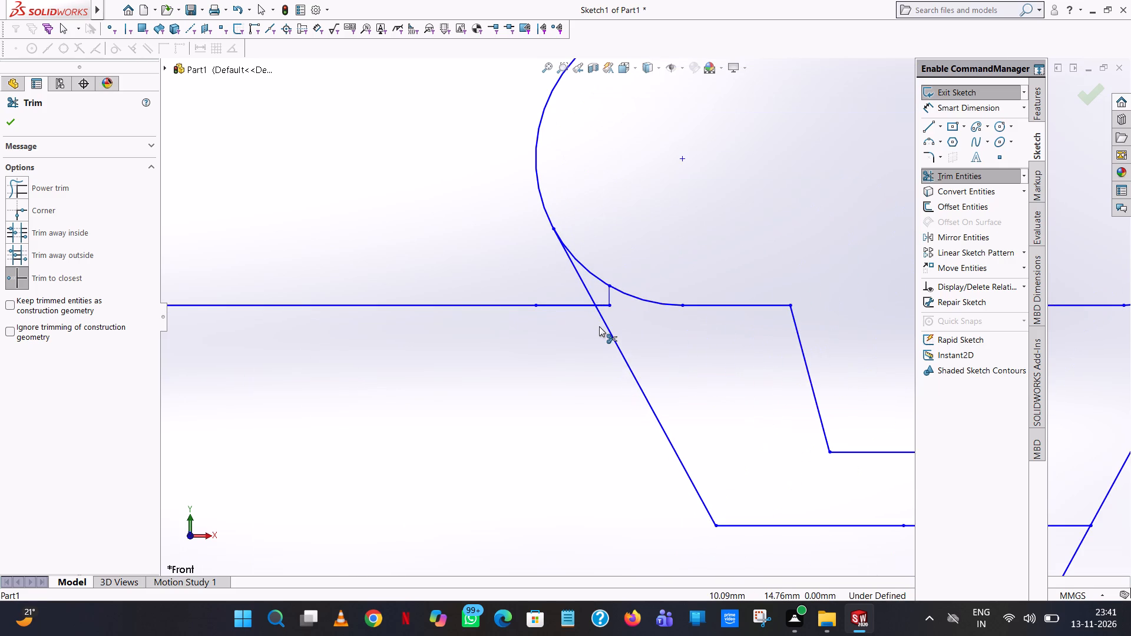
scroll(599, 326, up, 8)
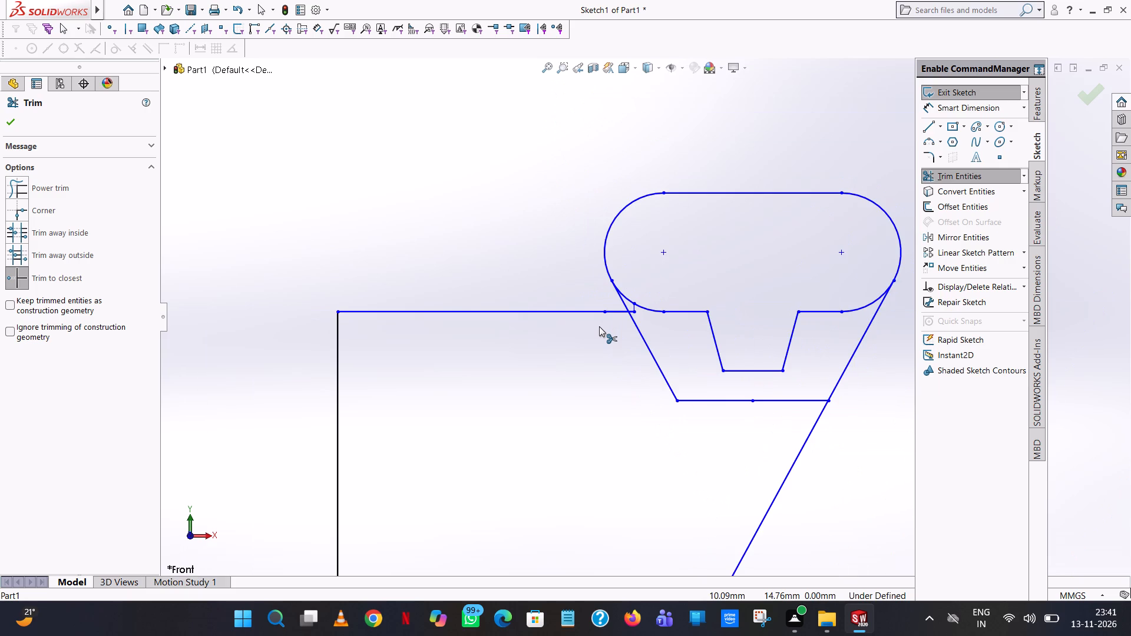
click(636, 310)
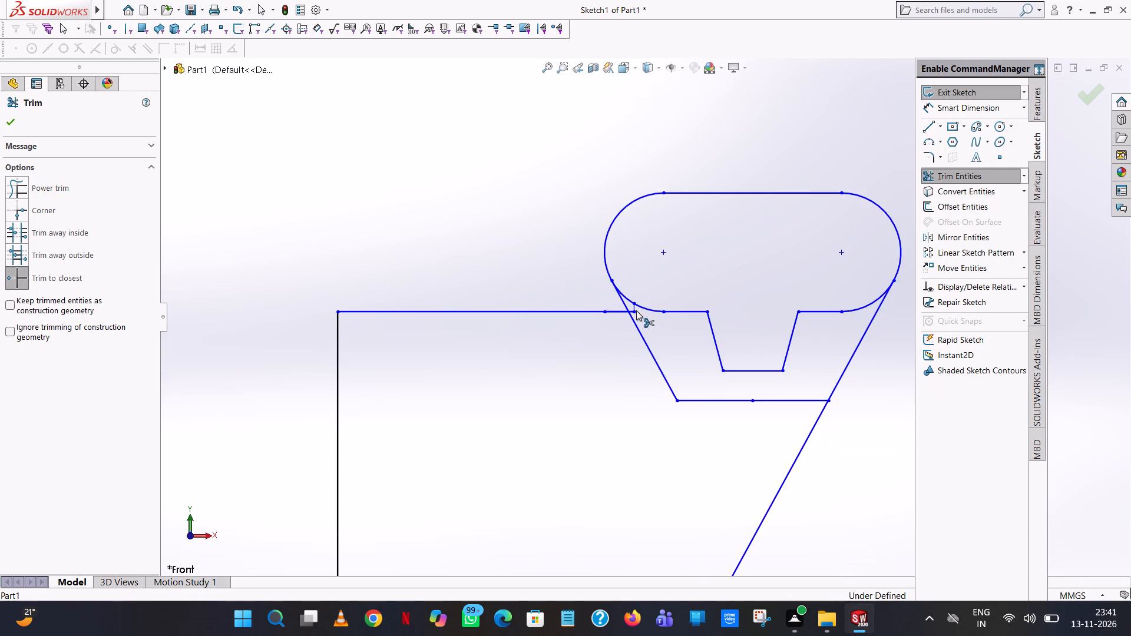
click(634, 309)
scroll(634, 309, up, 1)
scroll(634, 309, down, 9)
click(646, 316)
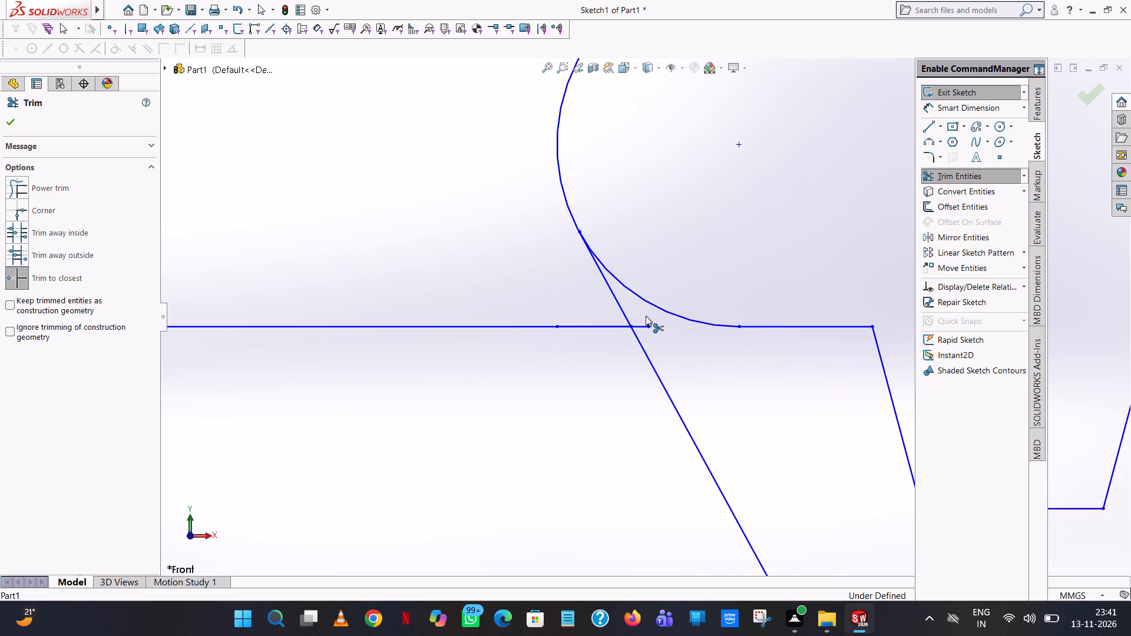
click(650, 326)
Sketch a 2 mm vertical line from the leftmost point of the slot-shaped end's arc down to the horizontal edge.
click(931, 130)
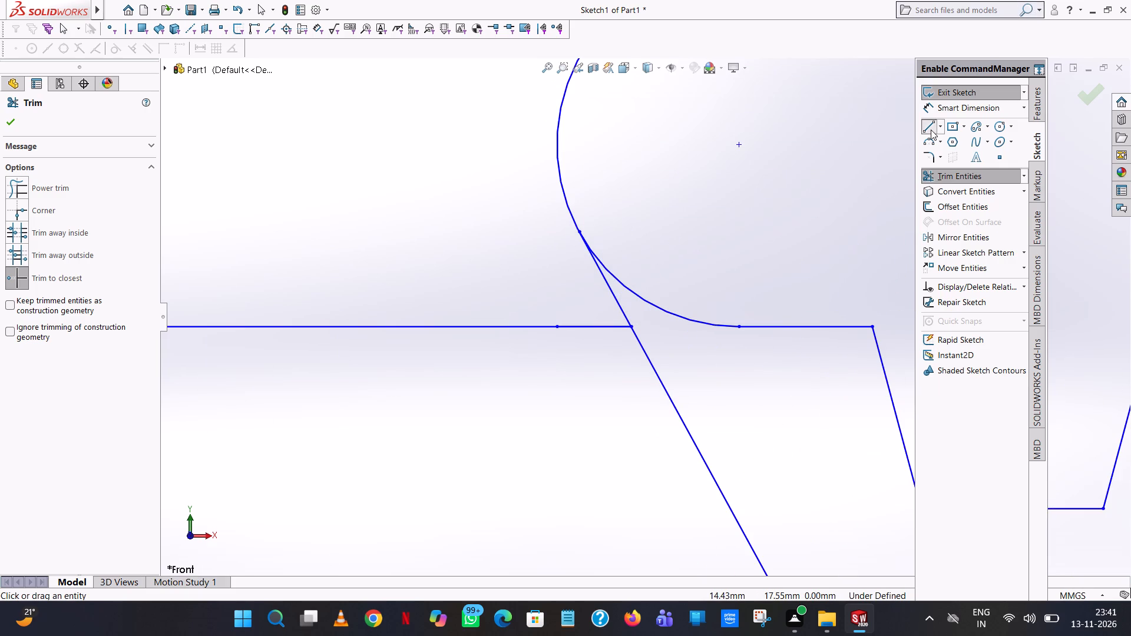
click(556, 144)
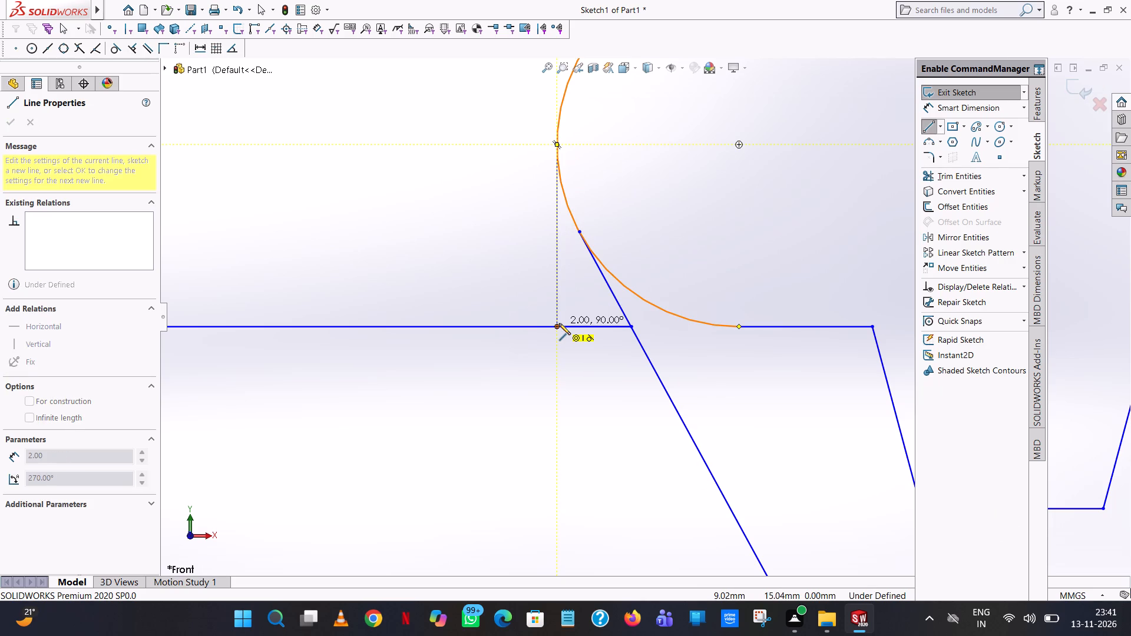
click(557, 327)
right_click(557, 327)
click(574, 337)
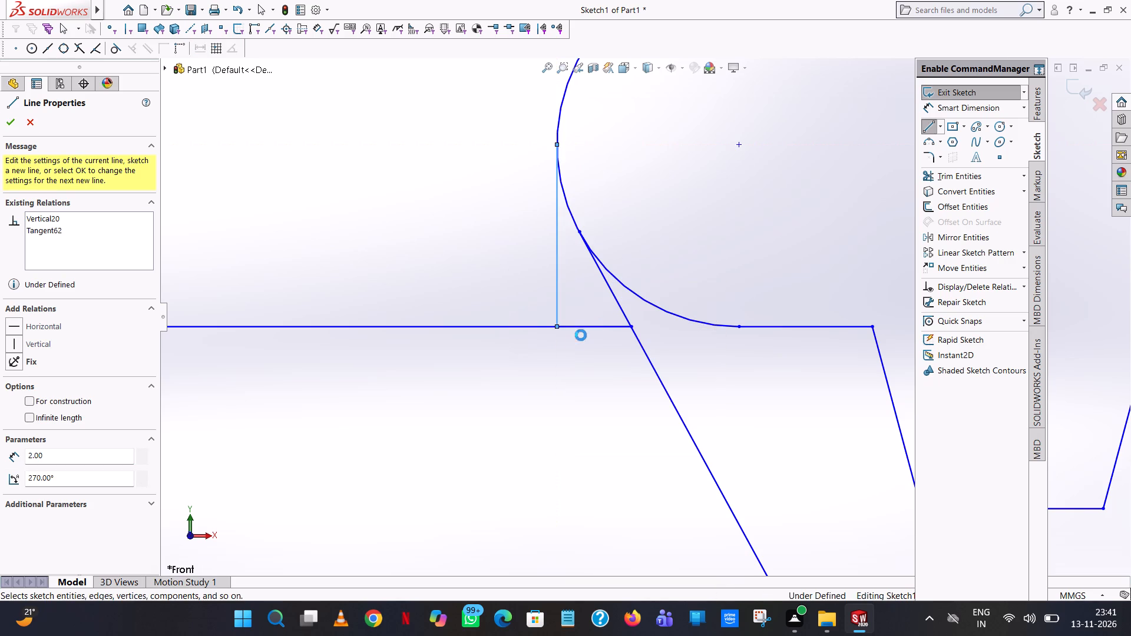
Trim the short horizontal segment between the 2 mm vertical line and the mirrored slanted side.
click(956, 171)
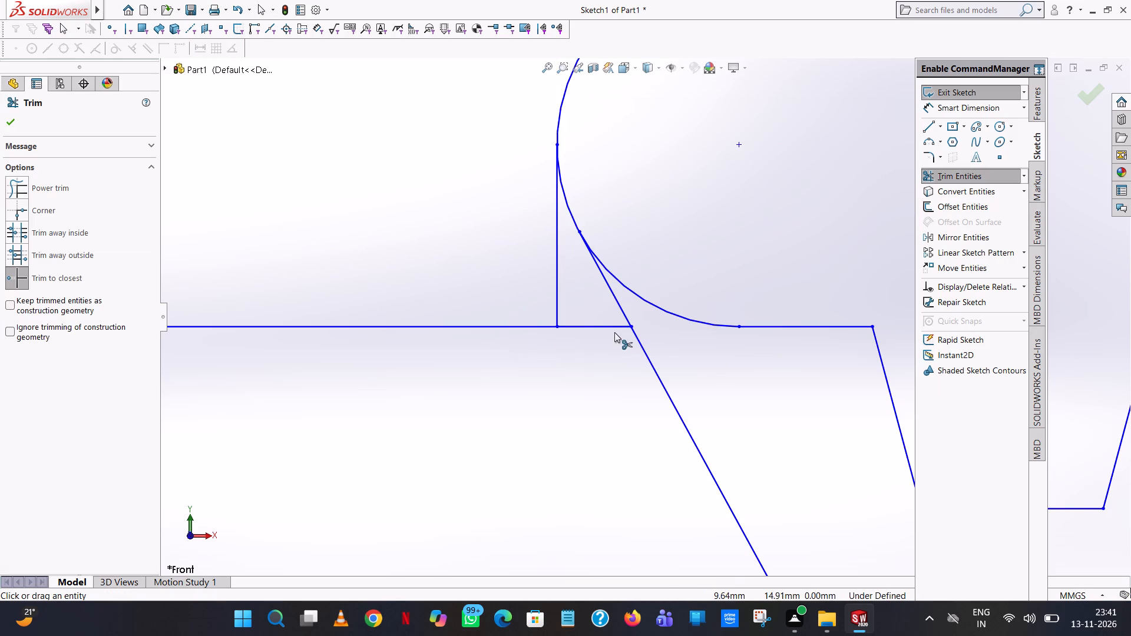
click(611, 327)
click(602, 323)
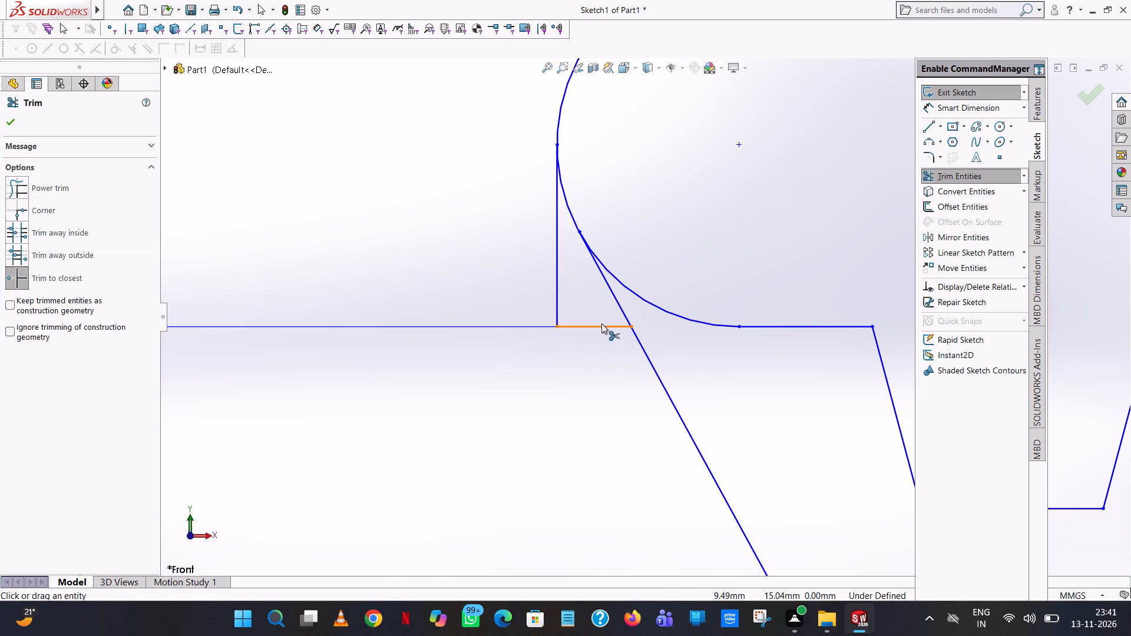
click(601, 323)
click(600, 330)
Examine the overall profile and the junction between the slot-shaped end's left arc, the vertical line and the slanted side.
scroll(600, 325, up, 7)
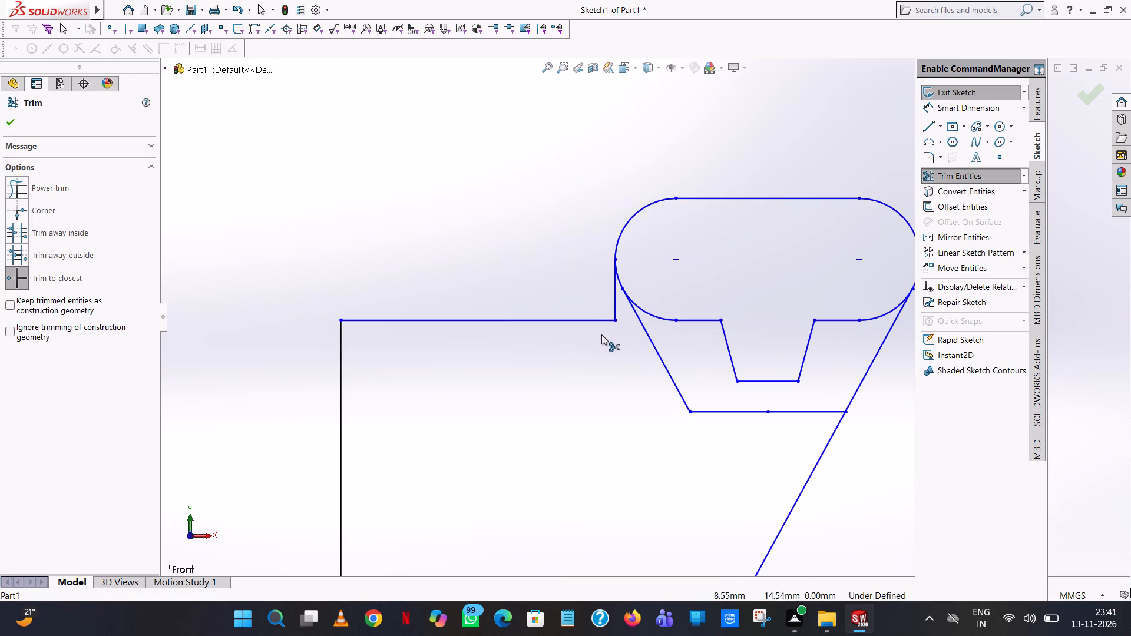
scroll(833, 357, up, 3)
scroll(771, 373, up, 2)
scroll(698, 403, up, 1)
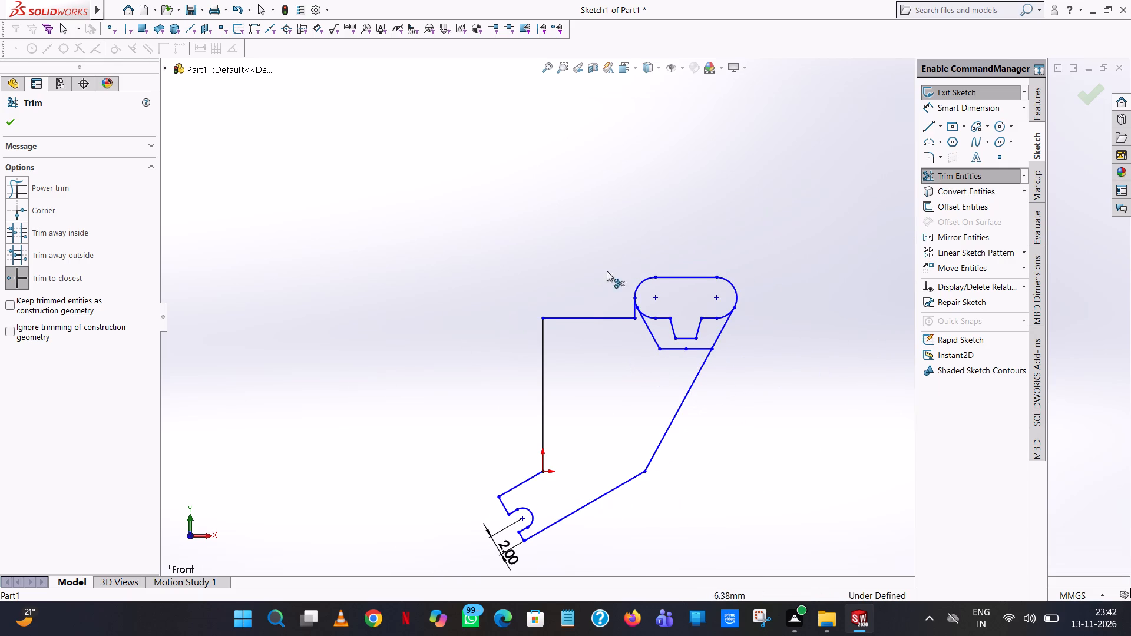
scroll(623, 300, down, 8)
scroll(740, 354, down, 6)
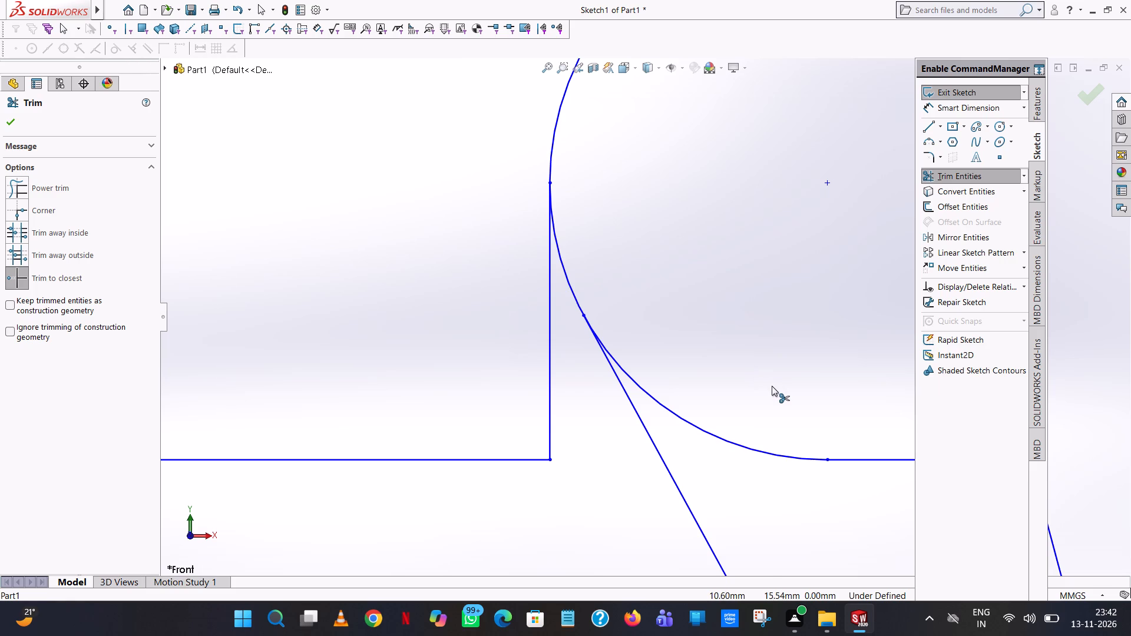
scroll(772, 386, up, 9)
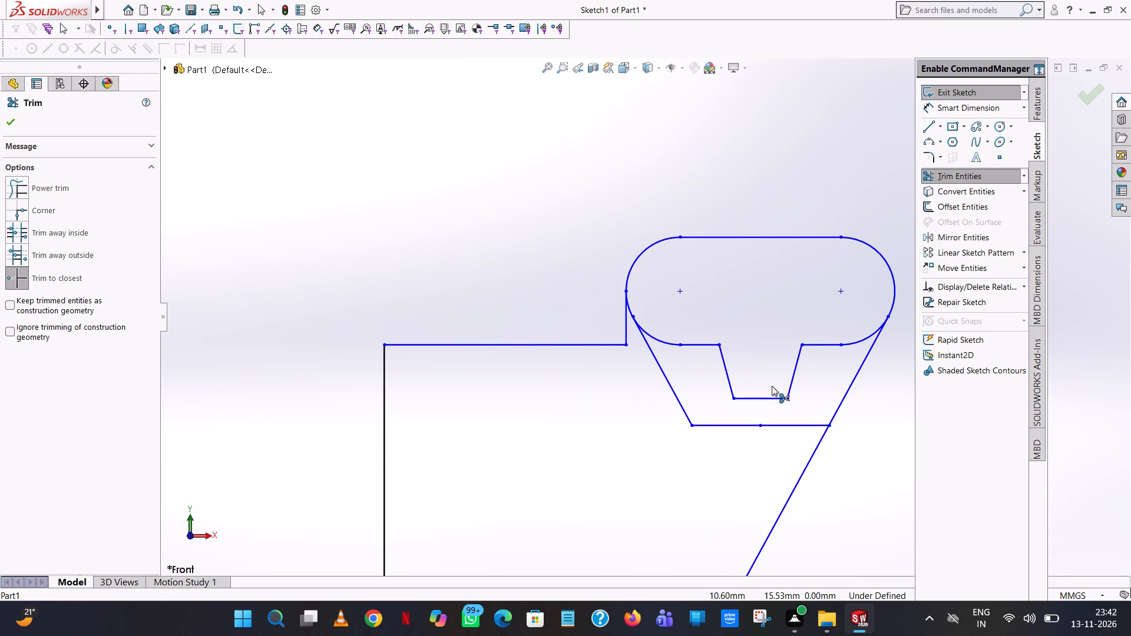
scroll(772, 386, up, 5)
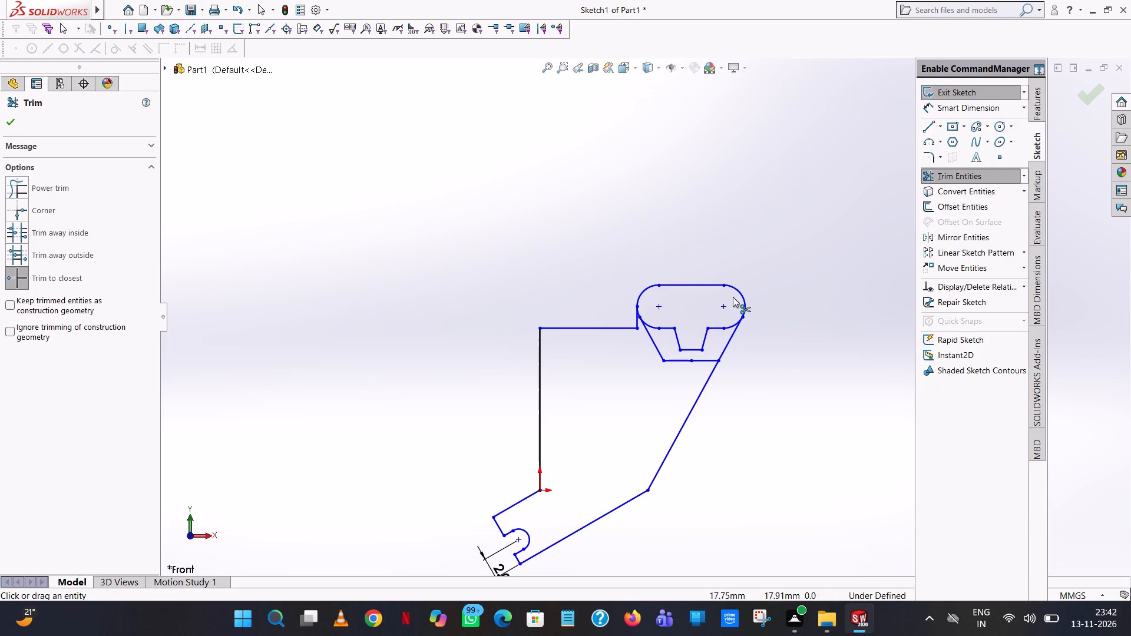
Sketch two circles of 1 mm radius, one on each arc centre of the slot-shaped end.
click(1000, 124)
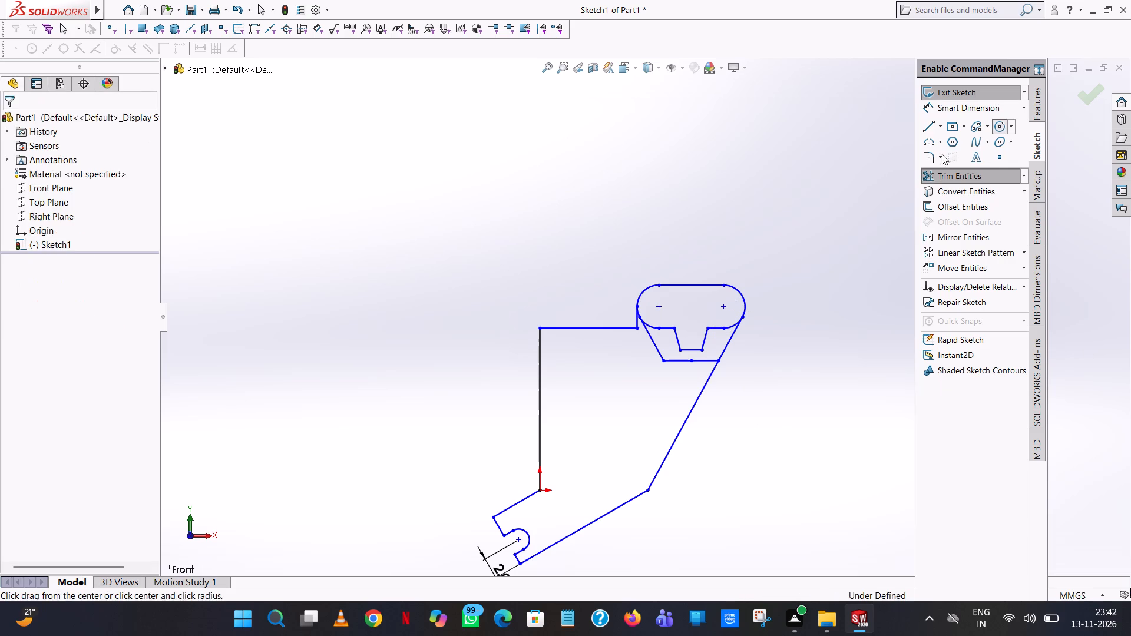
scroll(672, 350, down, 8)
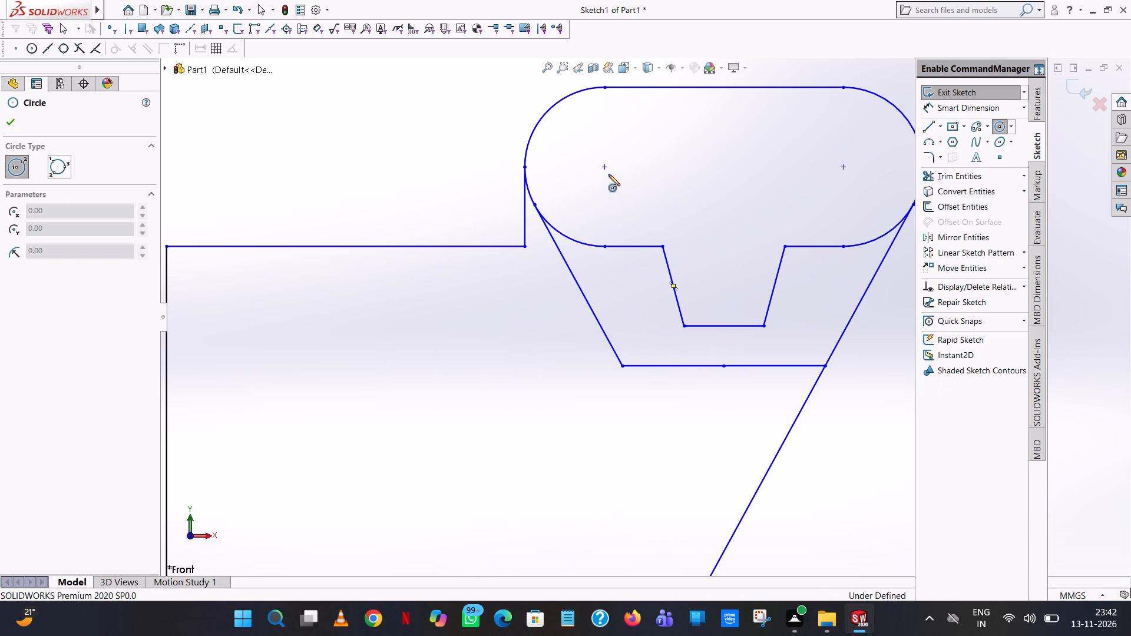
click(605, 168)
click(609, 114)
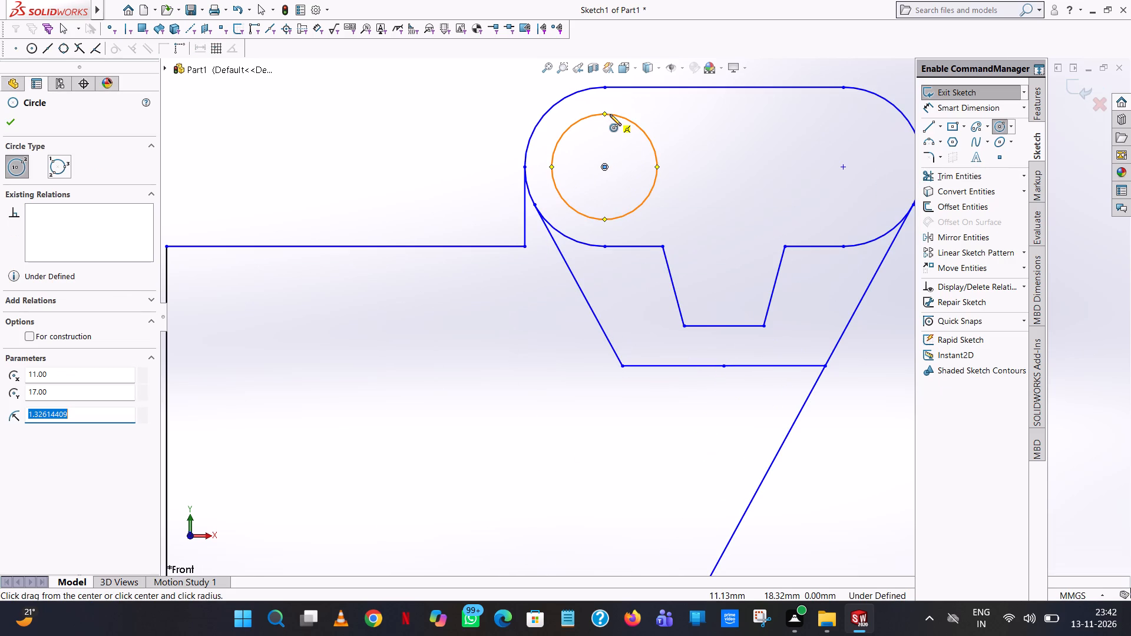
key(1)
key(Return)
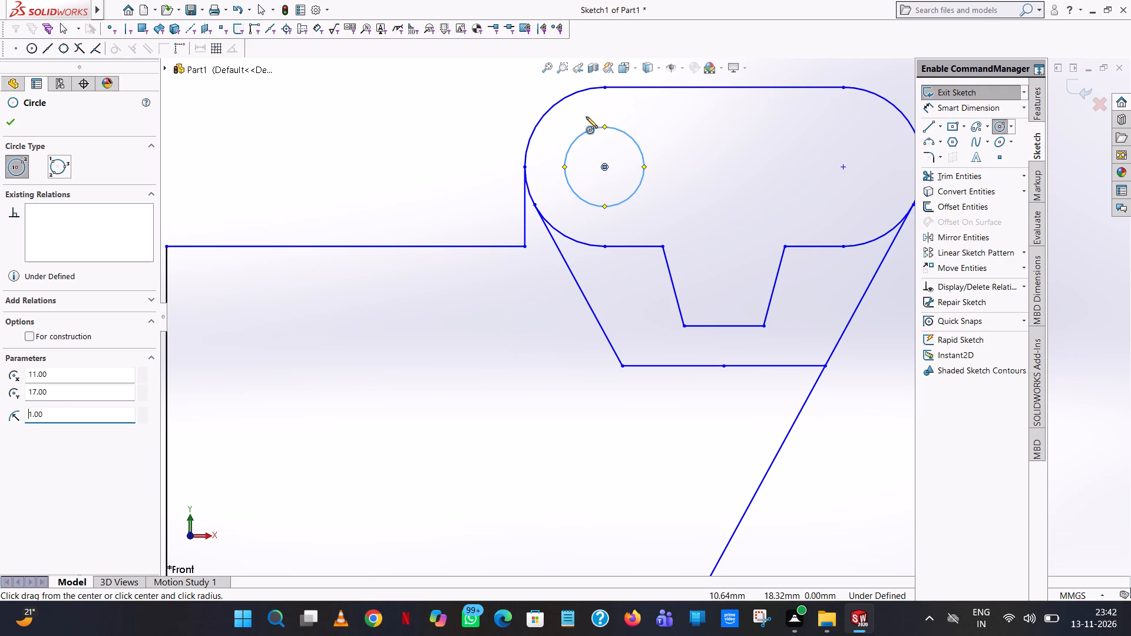
click(844, 169)
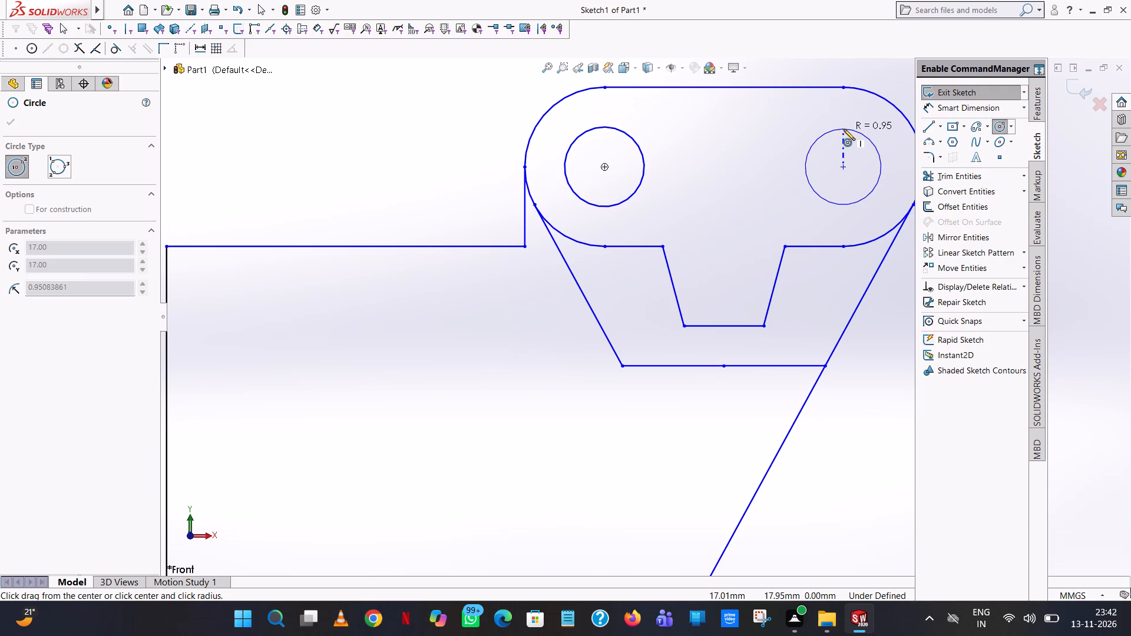
click(844, 129)
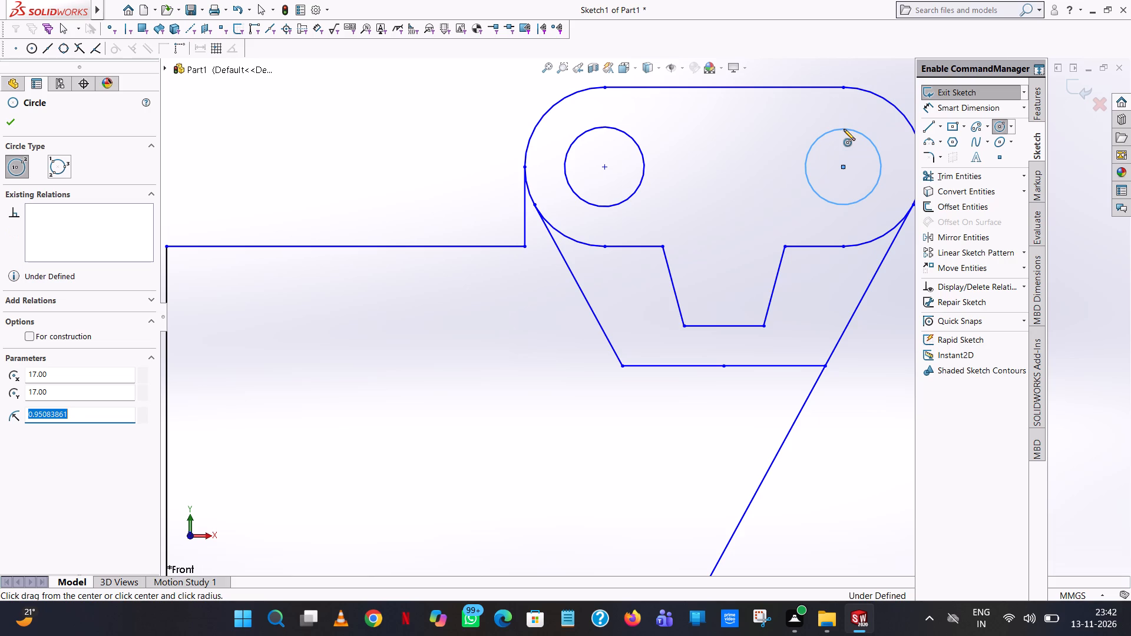
key(1)
key(Return)
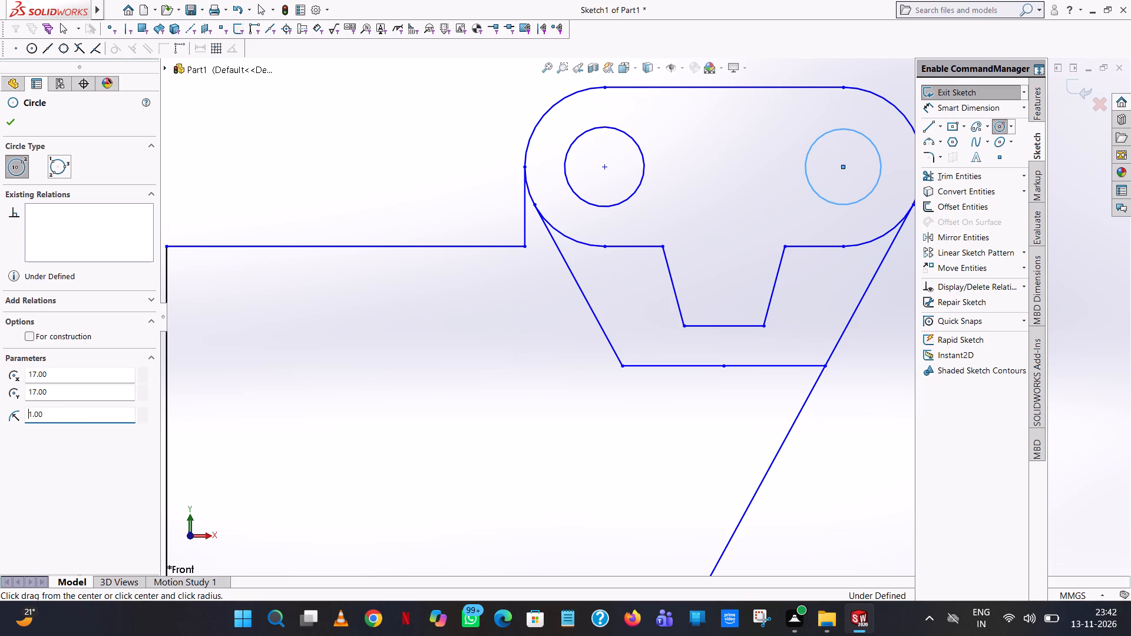
Connect the two circles with 6 mm horizontal tangent lines between their lowest points and between their highest points.
click(919, 130)
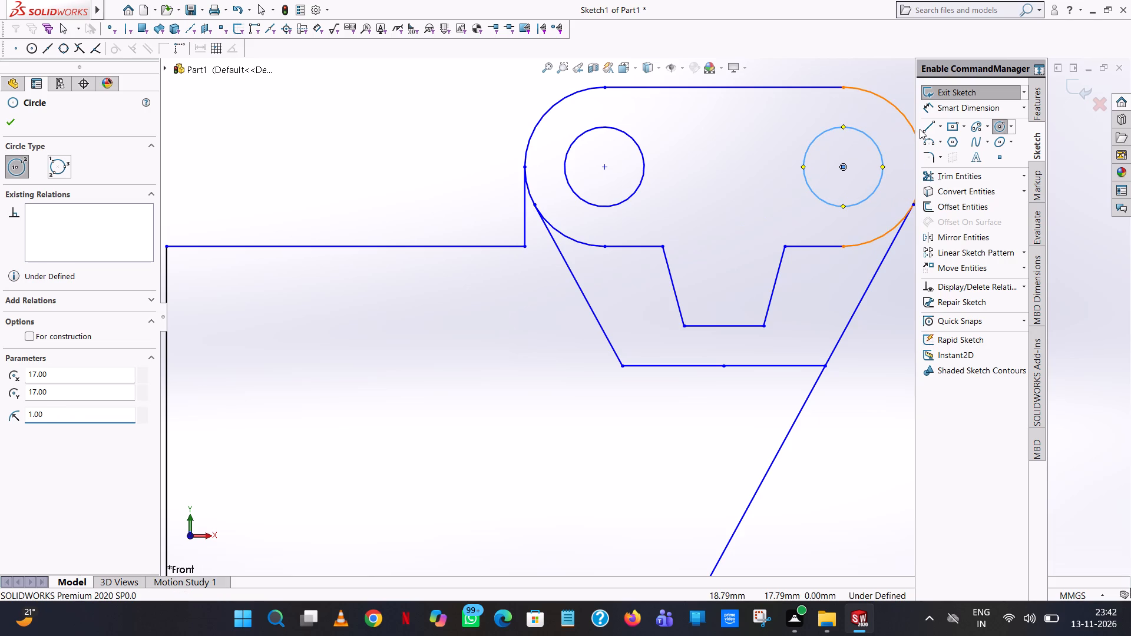
click(926, 128)
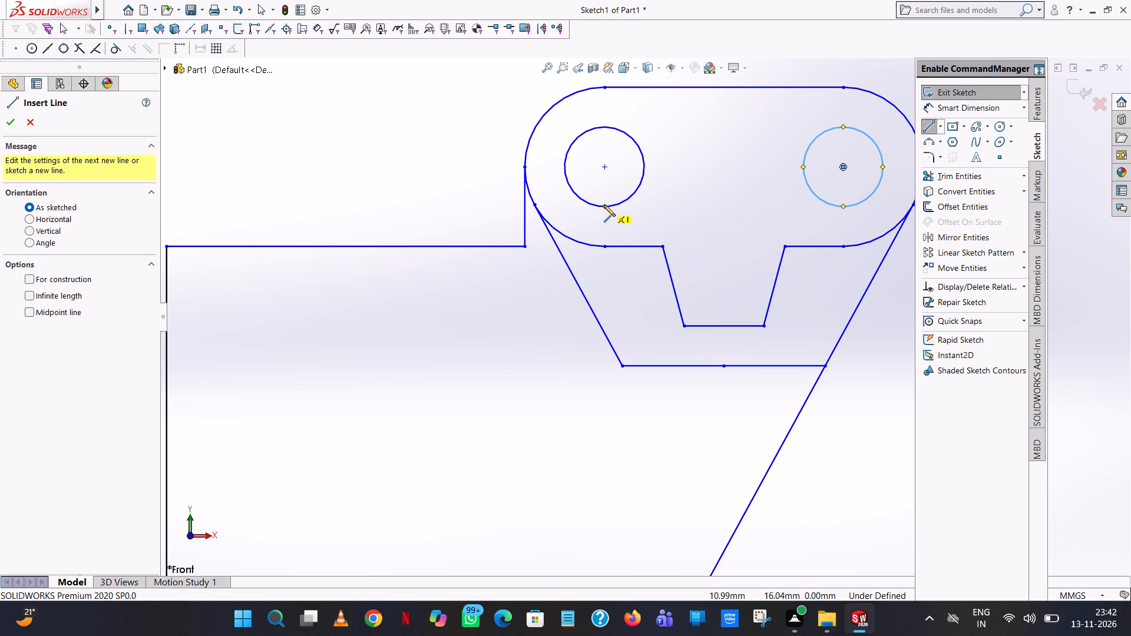
click(604, 206)
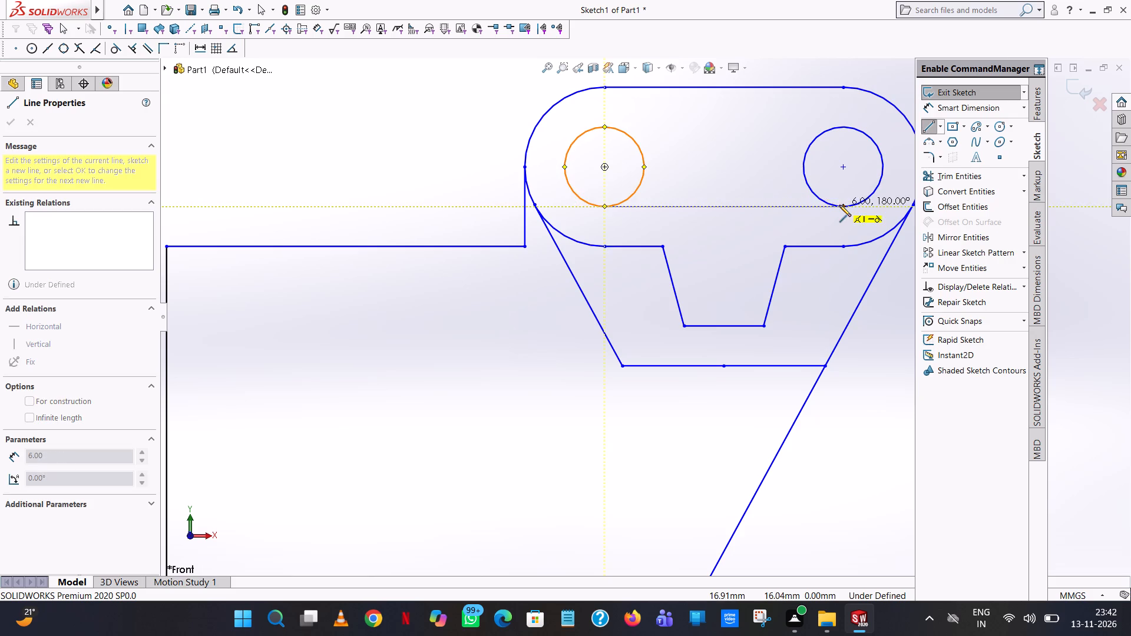
click(842, 206)
right_click(842, 206)
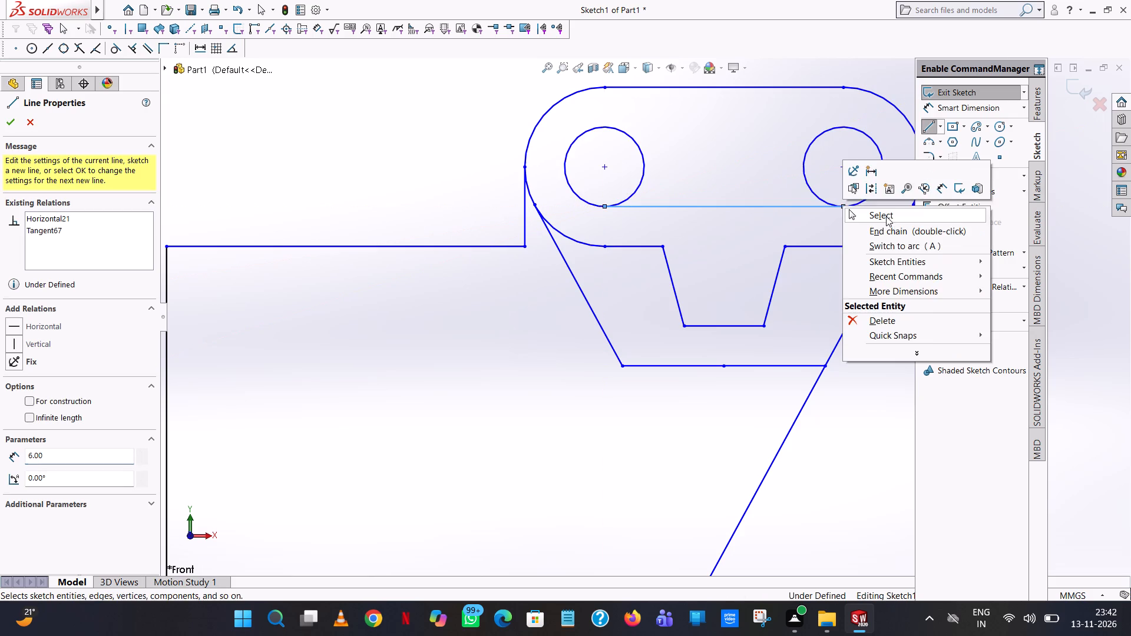
click(889, 217)
click(926, 127)
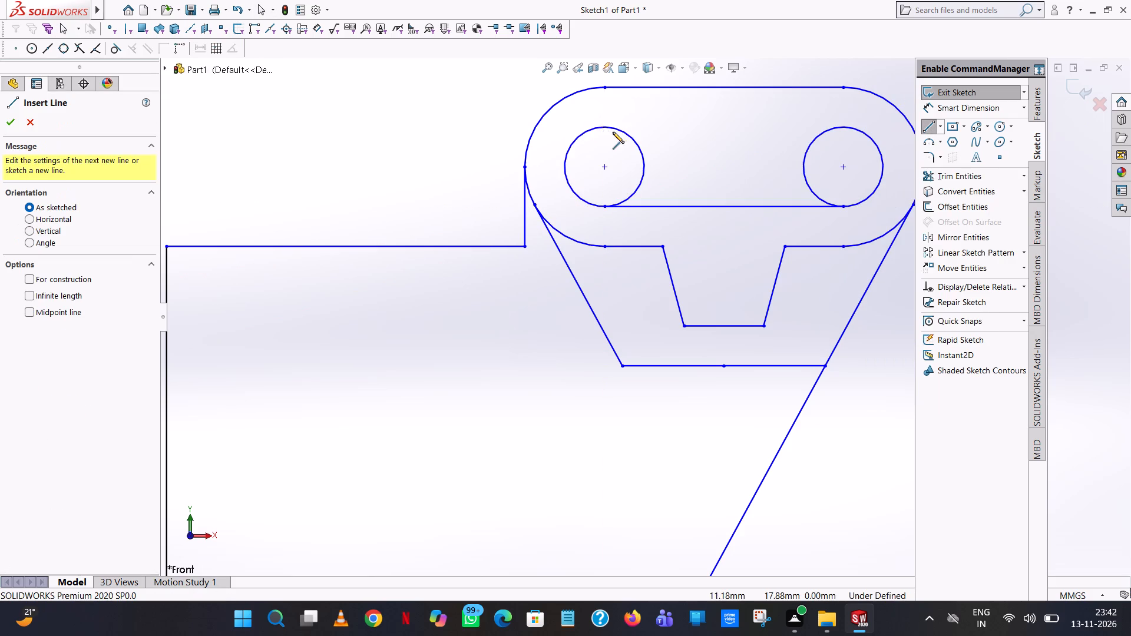
click(603, 129)
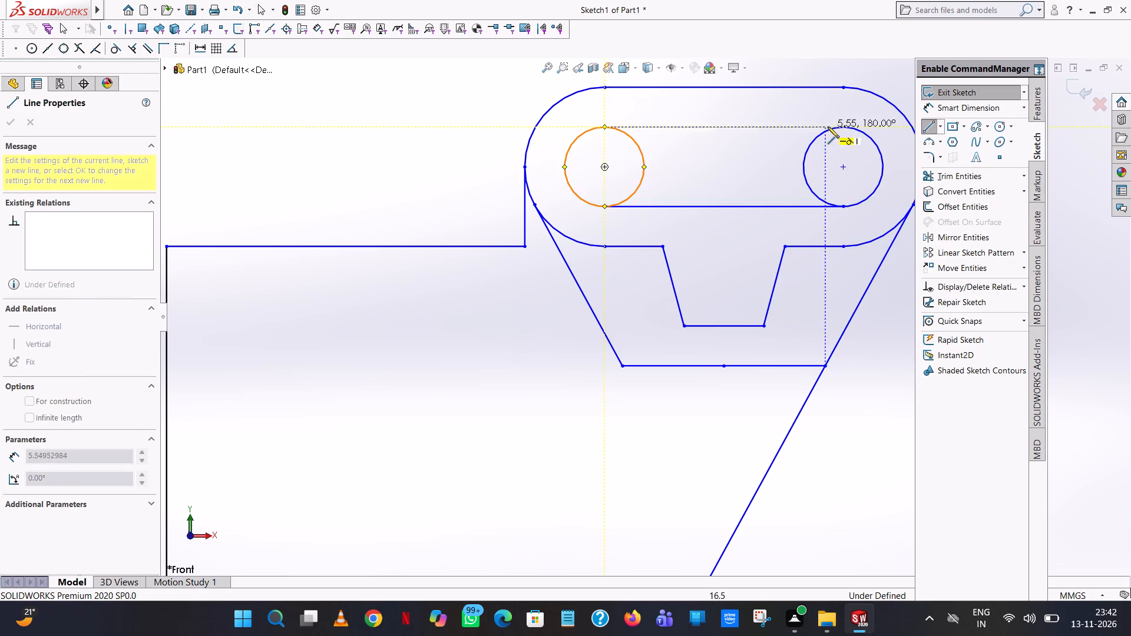
click(842, 127)
right_click(842, 127)
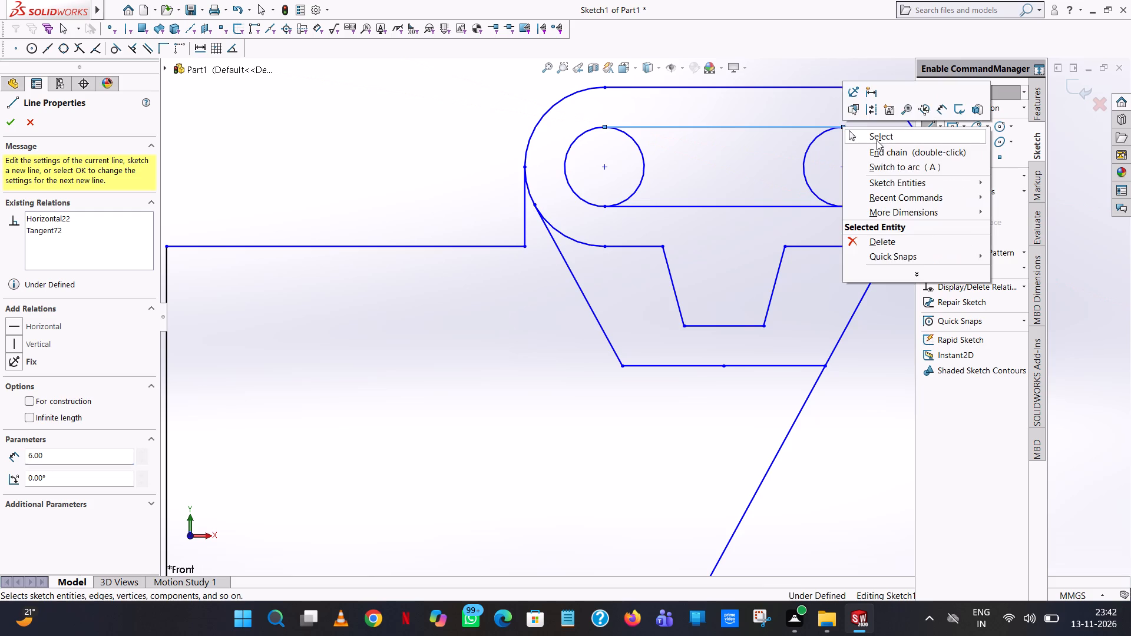
click(877, 140)
Trim the facing inner halves of the two circles, leaving a closed inner slot outline.
click(968, 173)
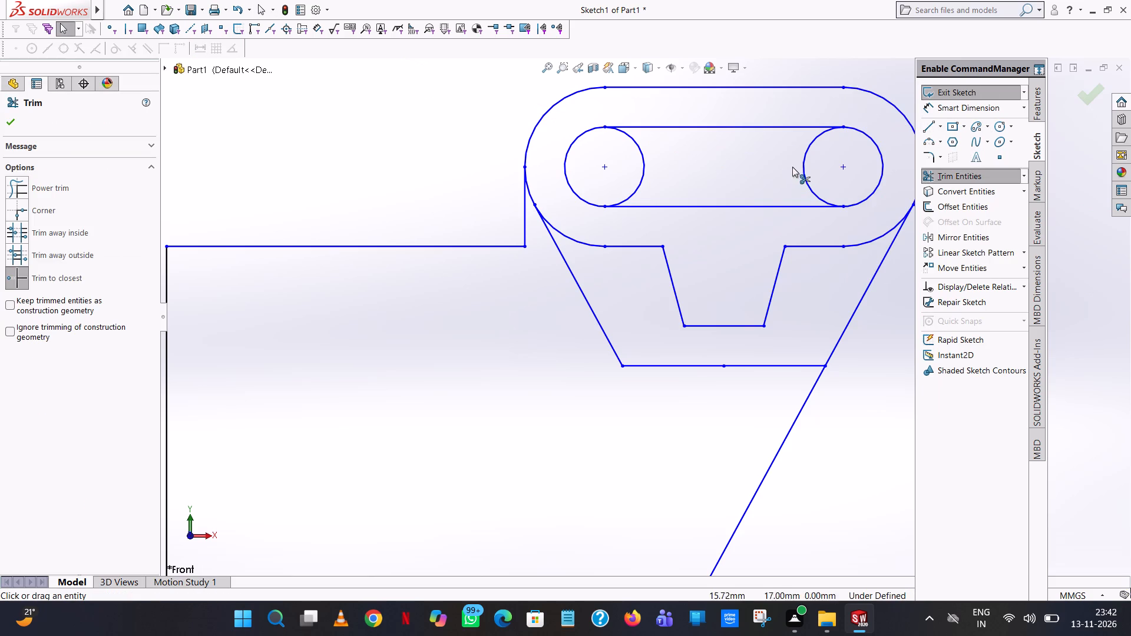
click(809, 148)
click(643, 174)
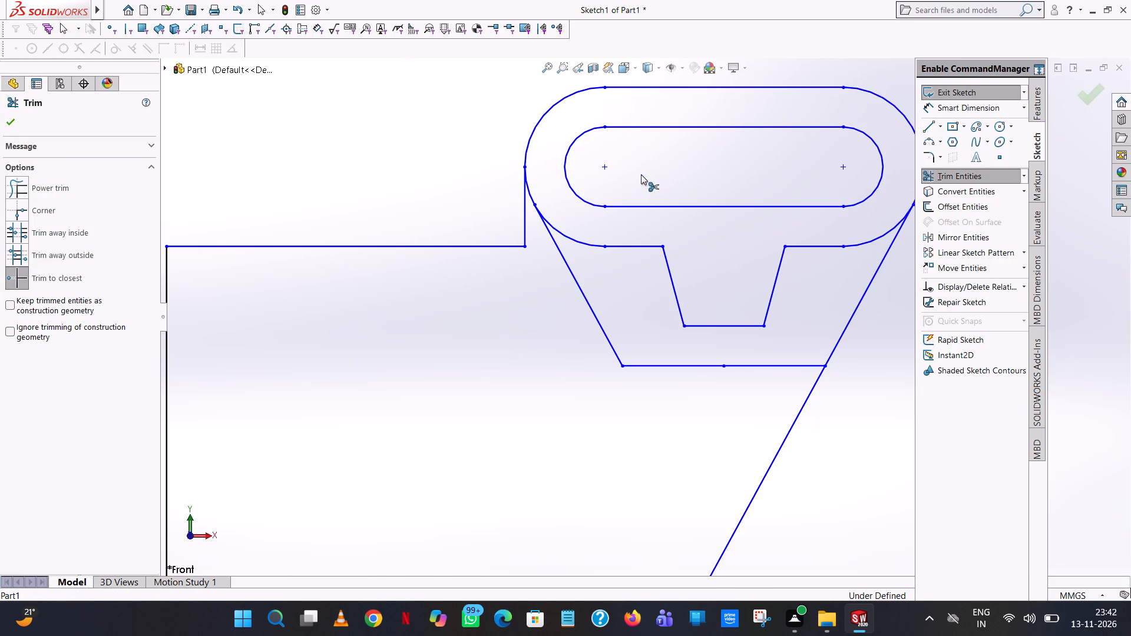
click(13, 120)
scroll(335, 84, up, 5)
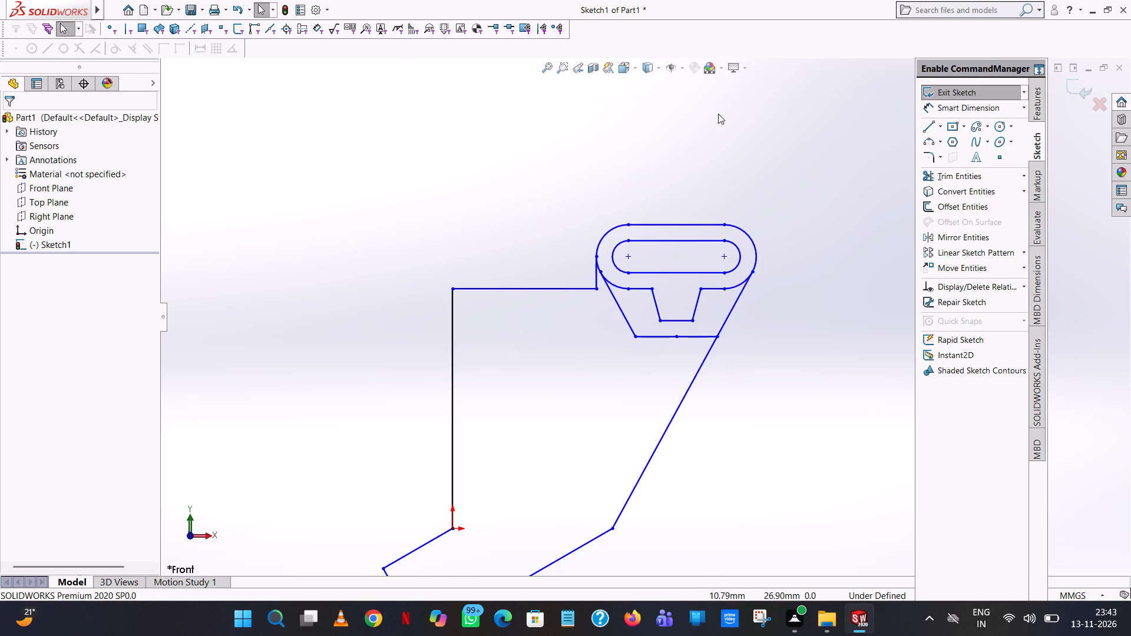
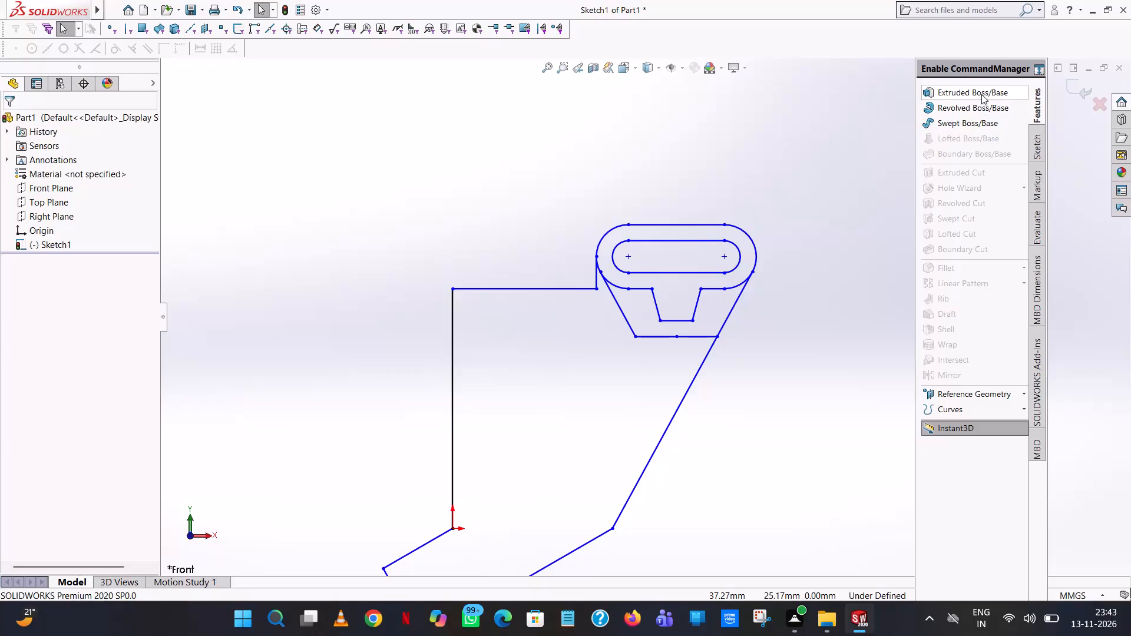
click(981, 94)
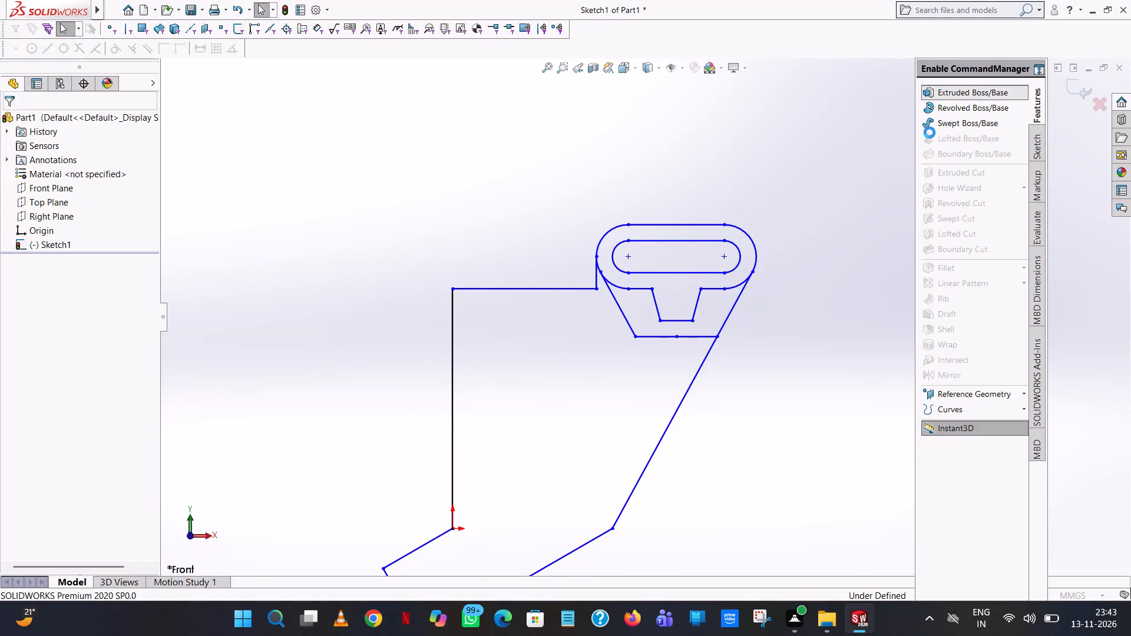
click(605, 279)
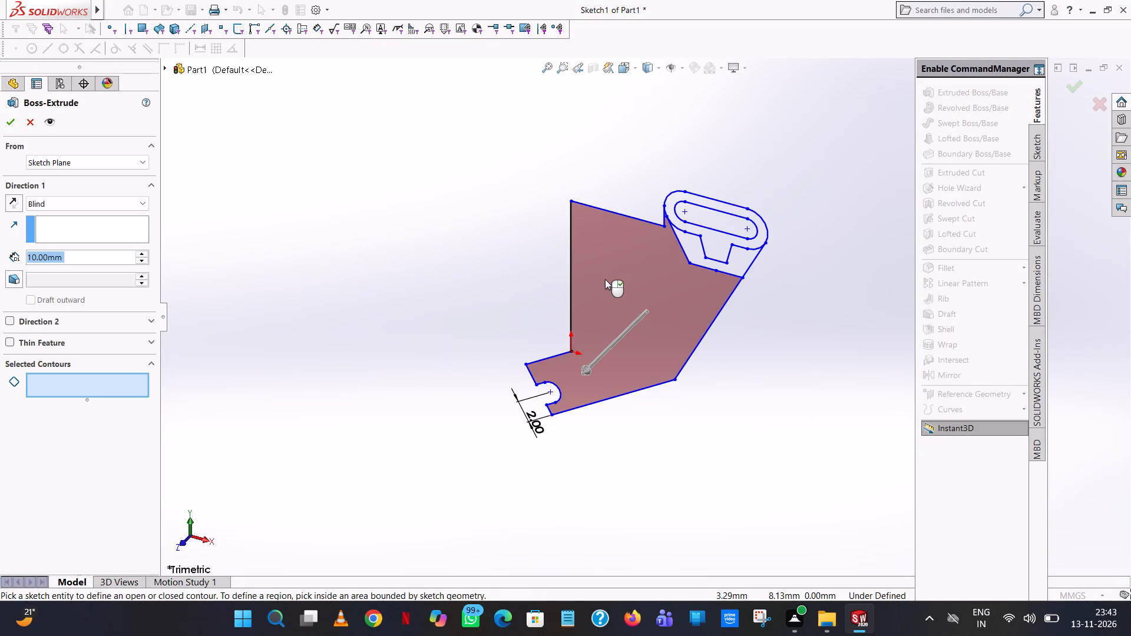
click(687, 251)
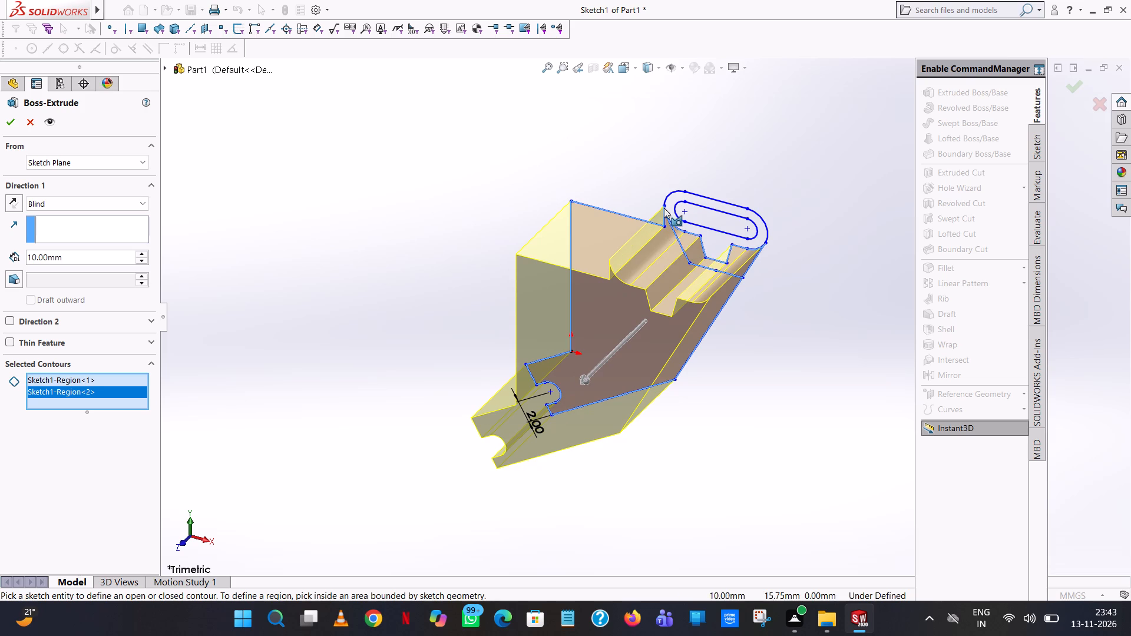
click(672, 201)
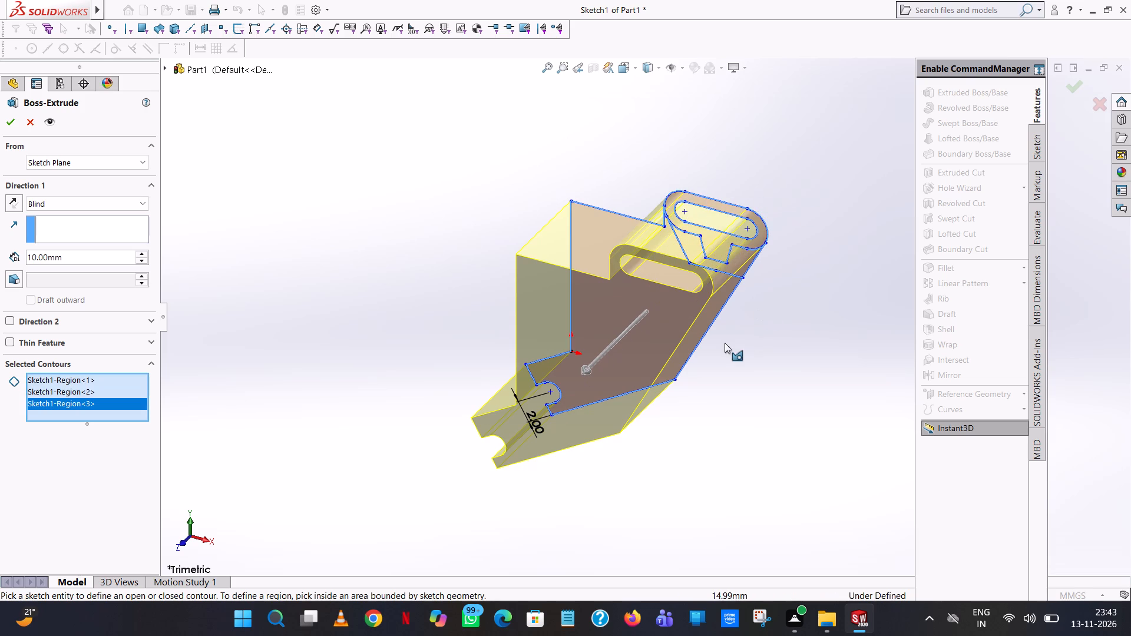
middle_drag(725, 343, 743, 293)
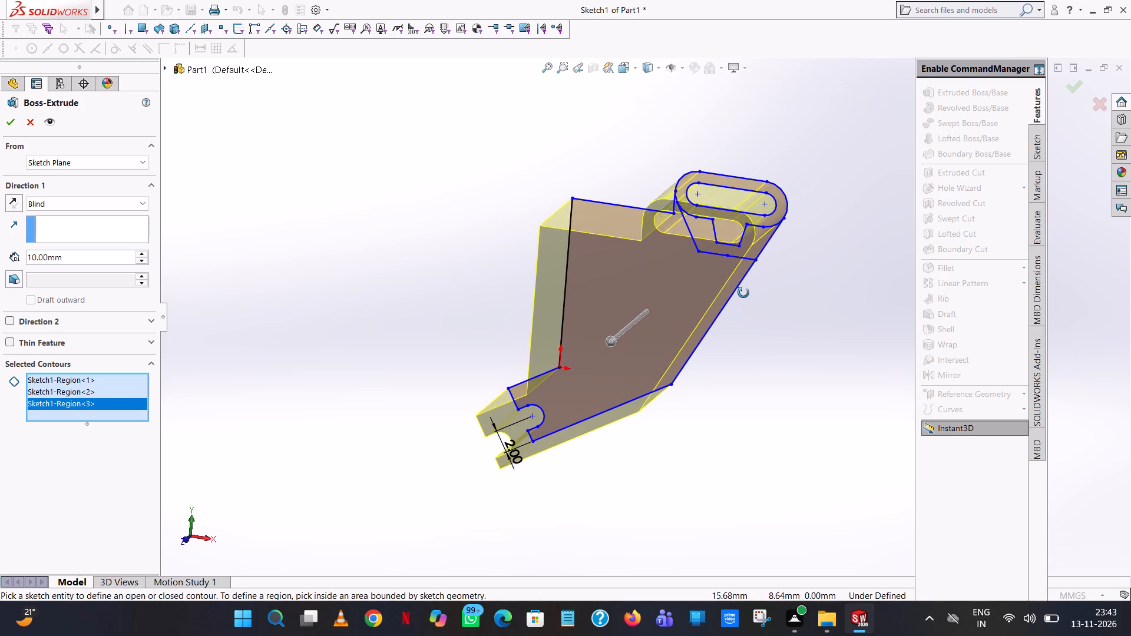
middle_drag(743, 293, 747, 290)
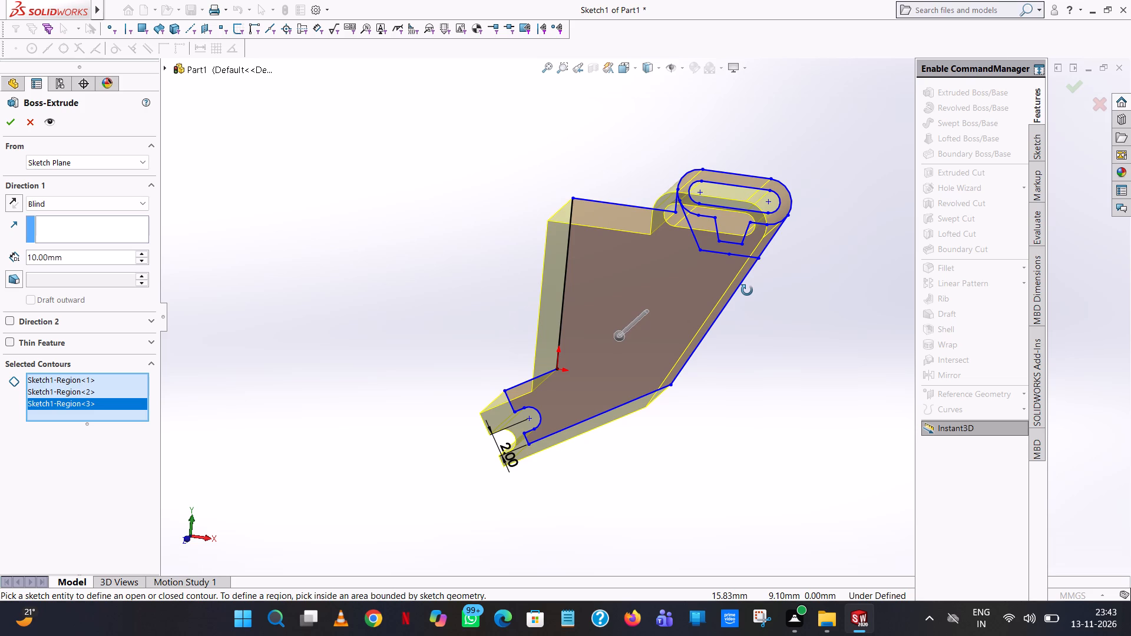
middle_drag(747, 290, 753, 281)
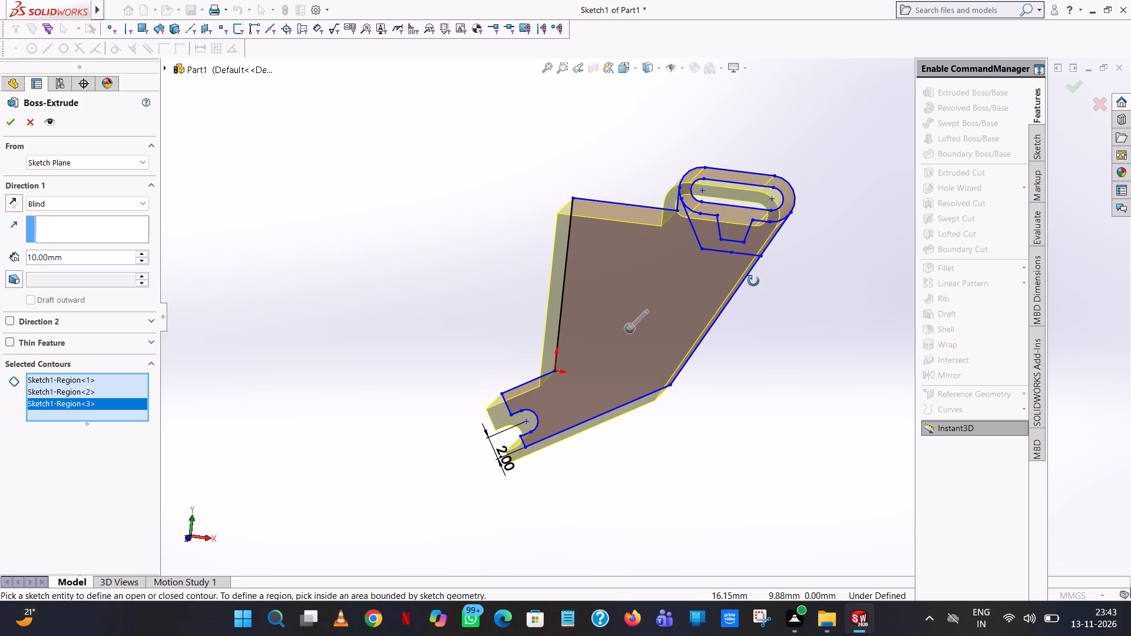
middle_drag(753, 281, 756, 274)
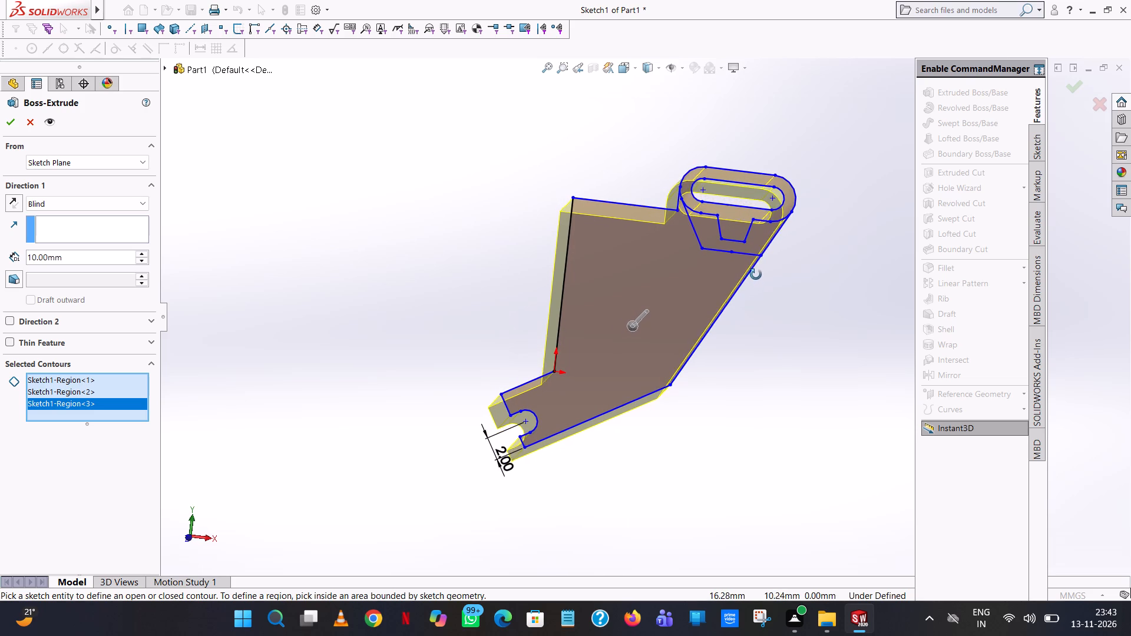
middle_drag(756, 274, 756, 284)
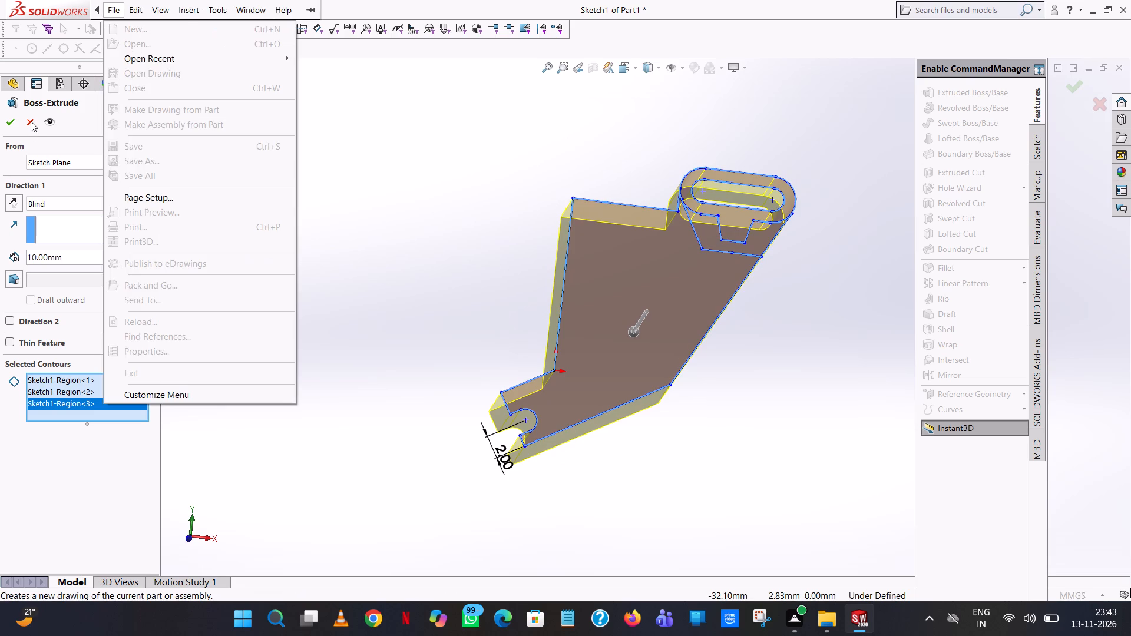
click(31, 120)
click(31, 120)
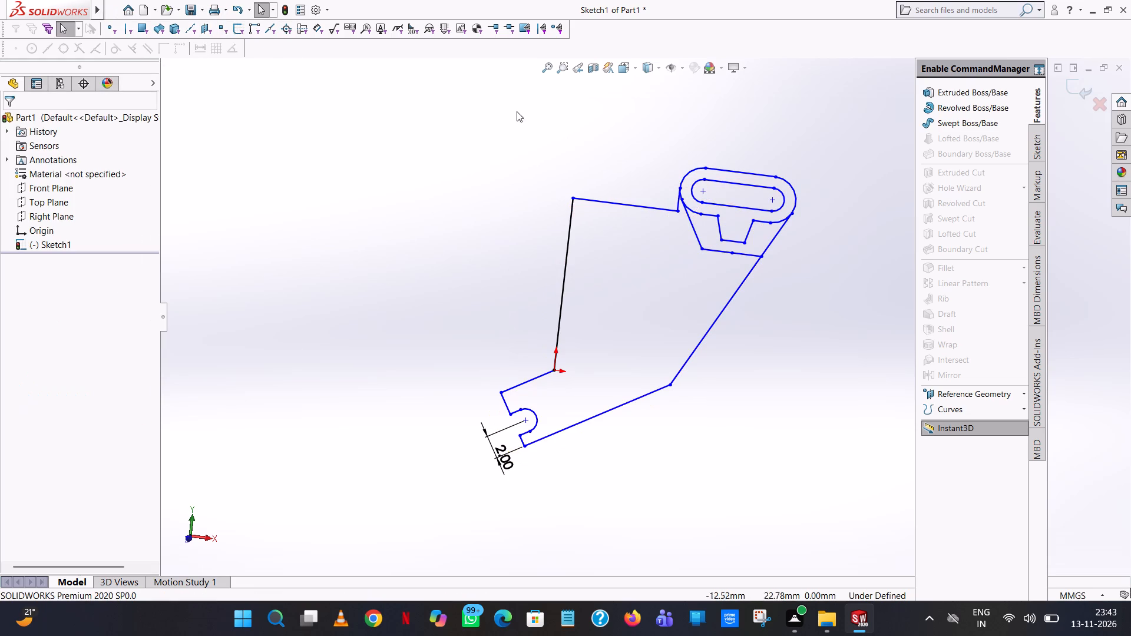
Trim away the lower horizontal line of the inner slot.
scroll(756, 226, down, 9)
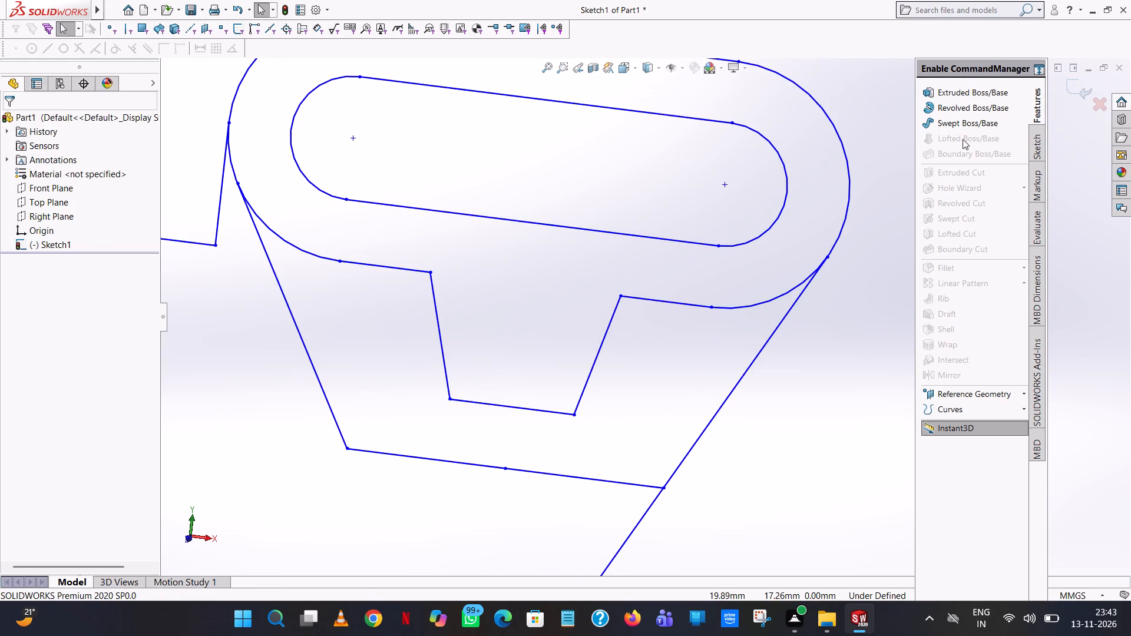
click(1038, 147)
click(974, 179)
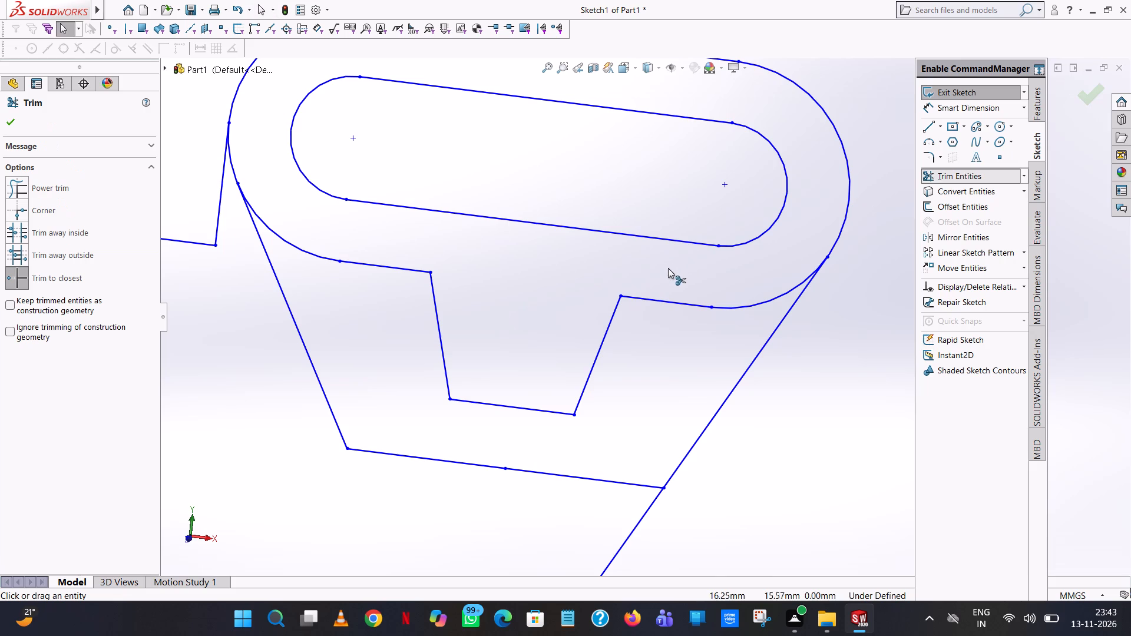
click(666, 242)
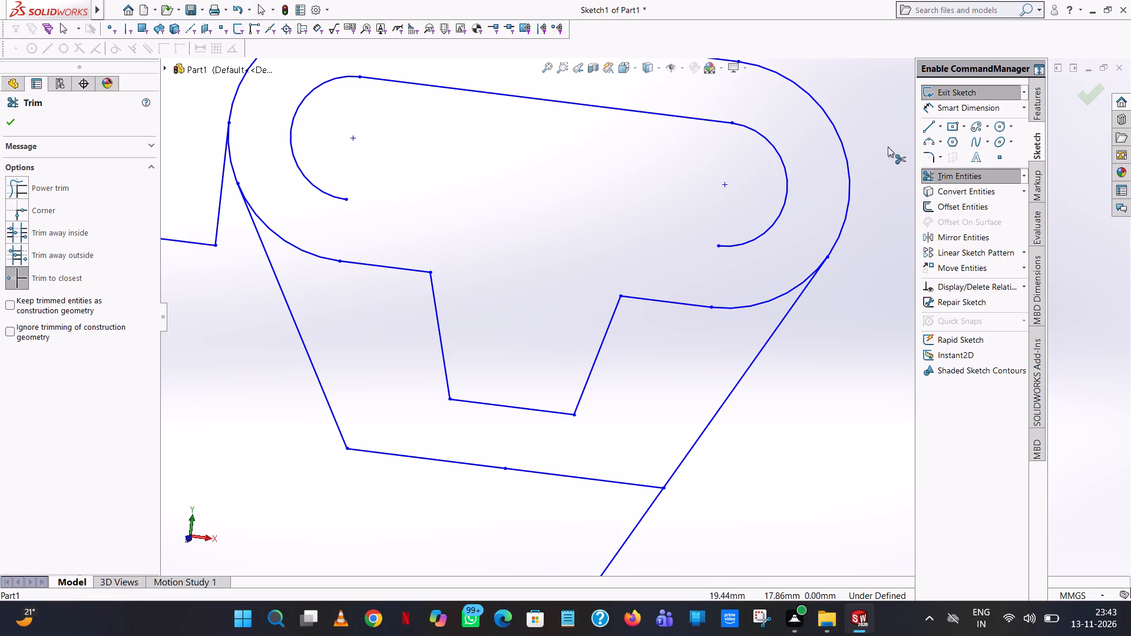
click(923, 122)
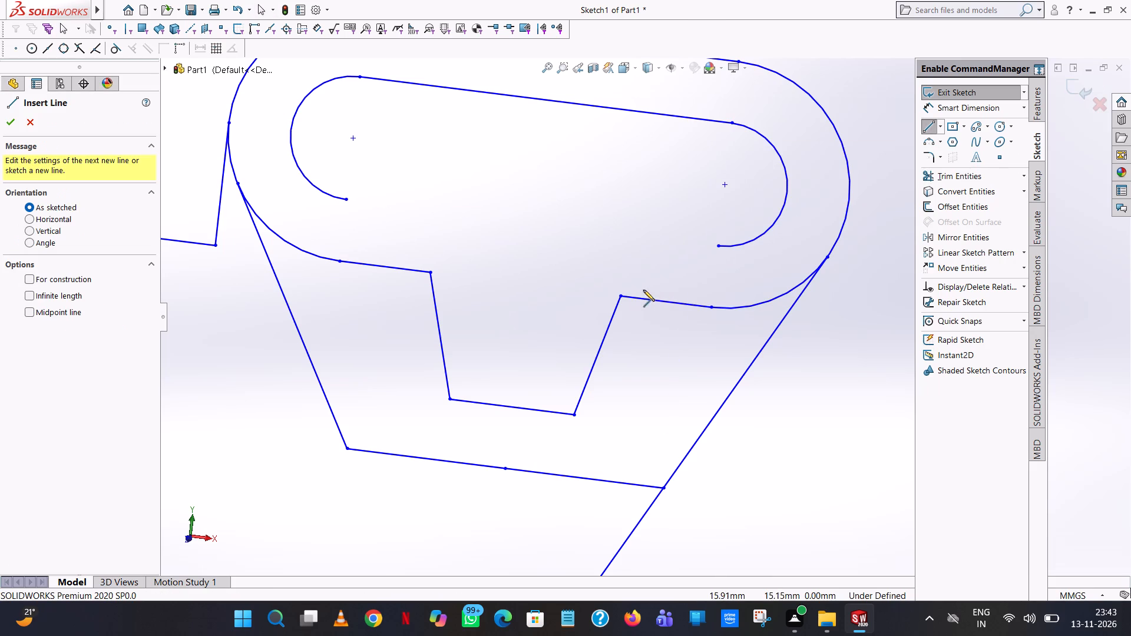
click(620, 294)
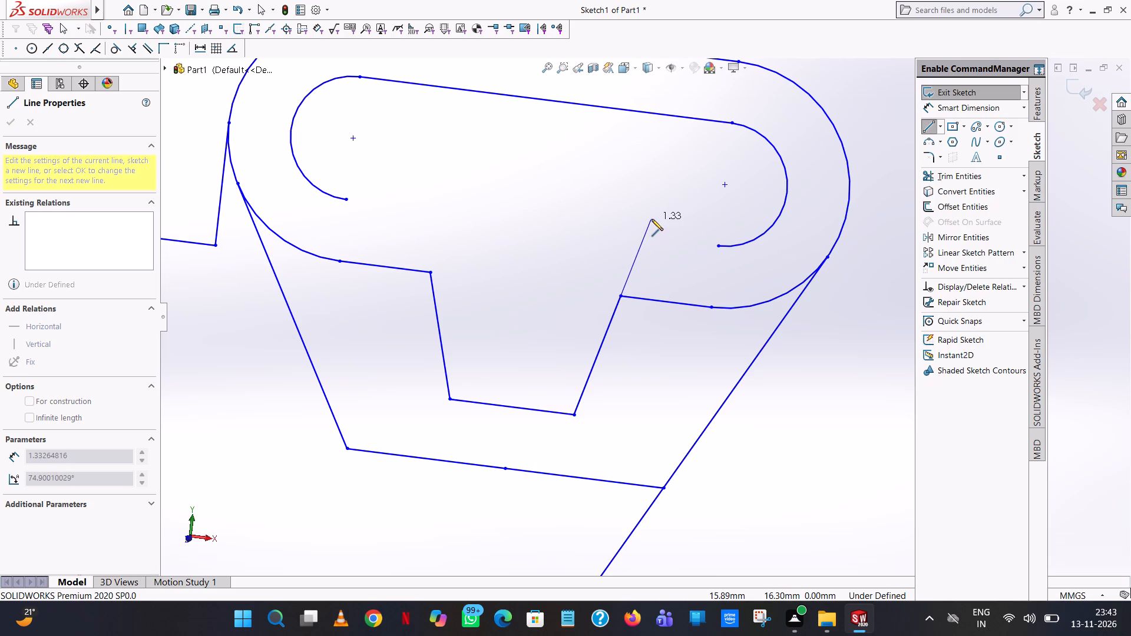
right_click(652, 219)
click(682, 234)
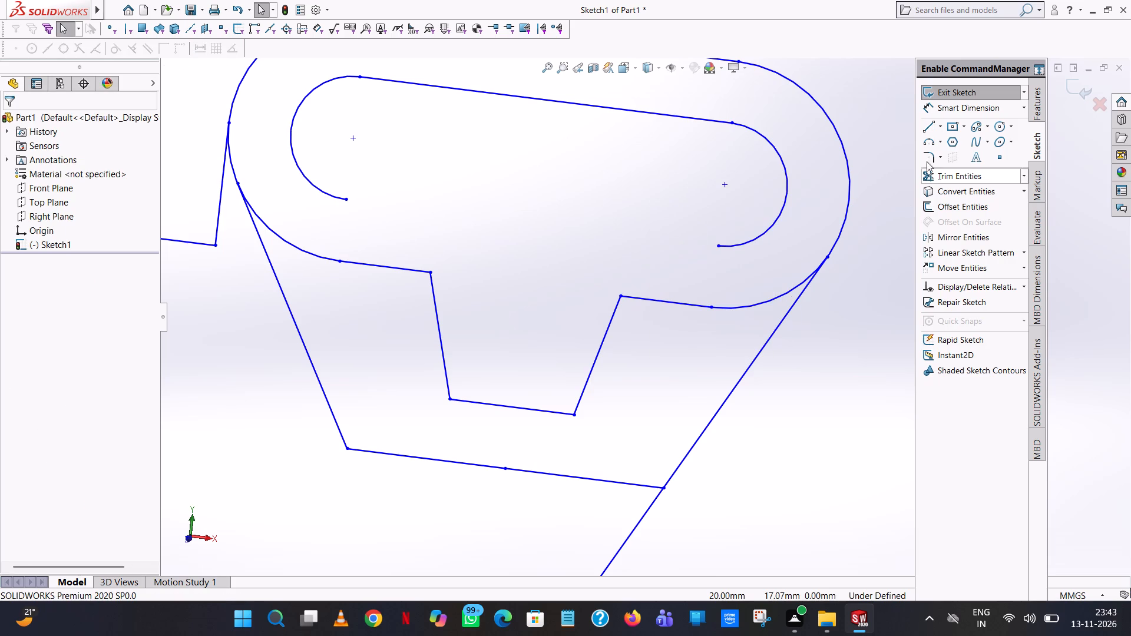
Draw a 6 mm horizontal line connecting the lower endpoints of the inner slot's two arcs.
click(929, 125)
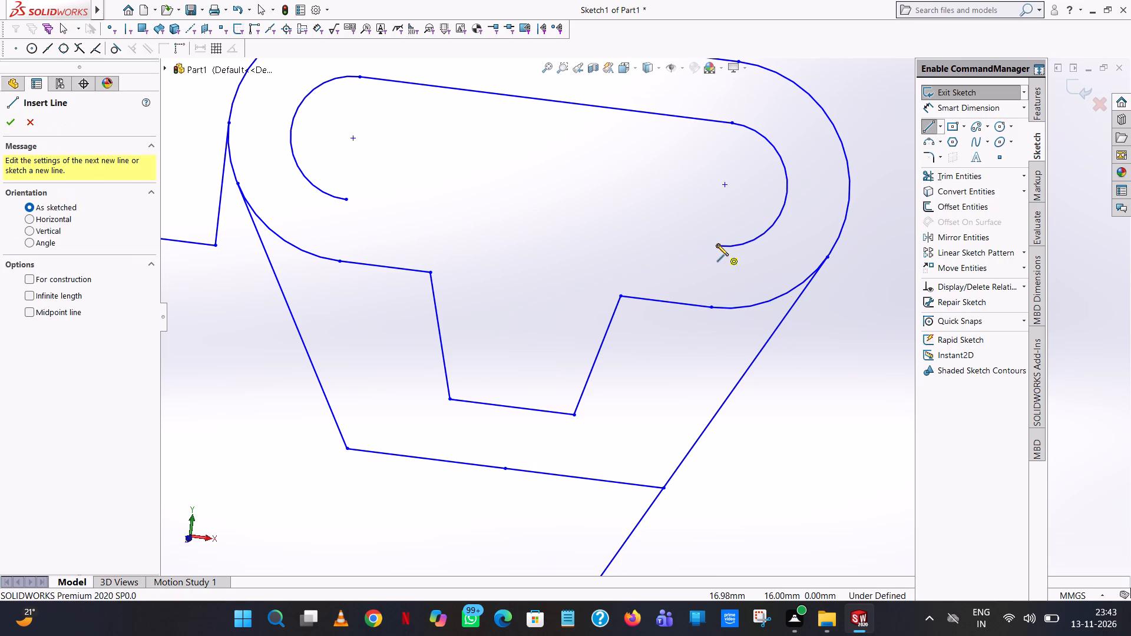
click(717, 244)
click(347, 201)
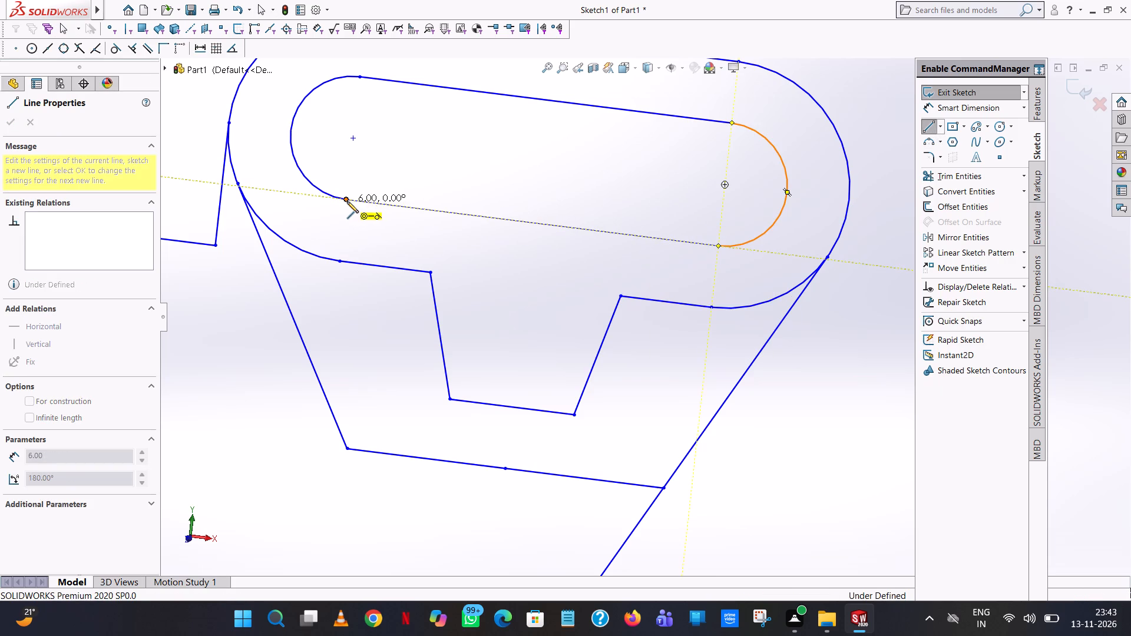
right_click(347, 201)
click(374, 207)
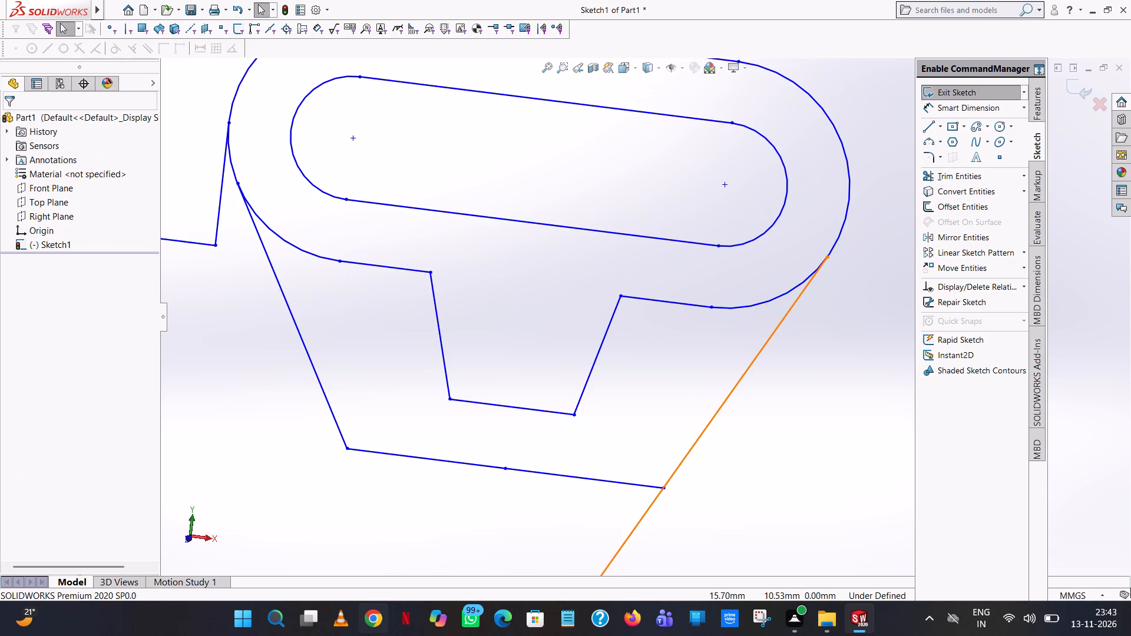
Extend both slanted sides of the trapezoid up to the inner slot's lower horizontal line.
click(1025, 174)
click(1010, 191)
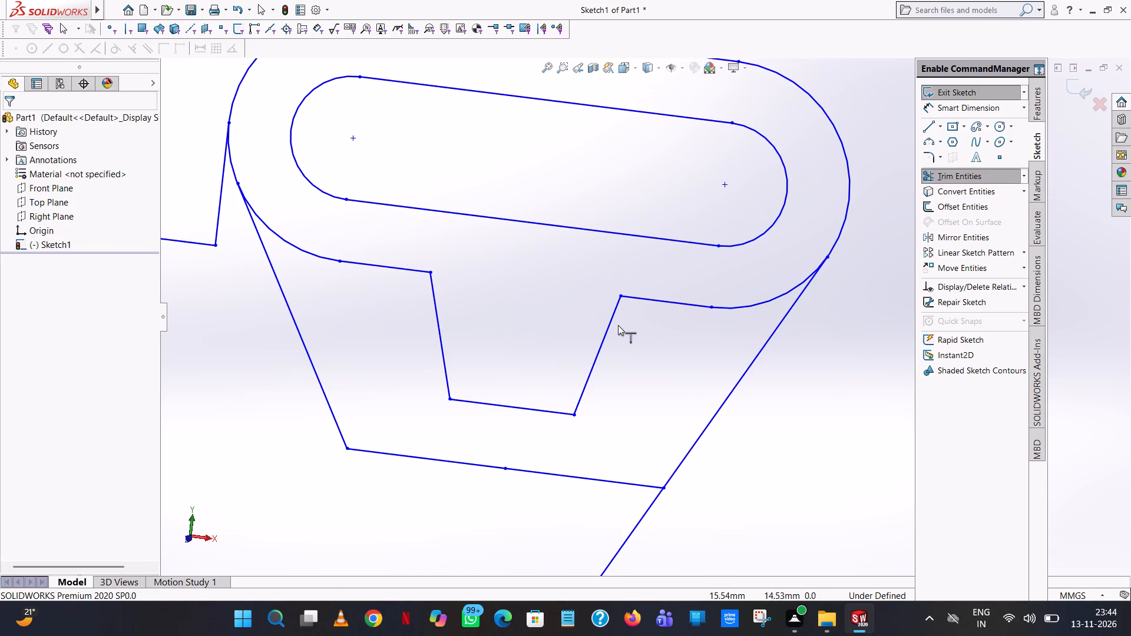
click(613, 322)
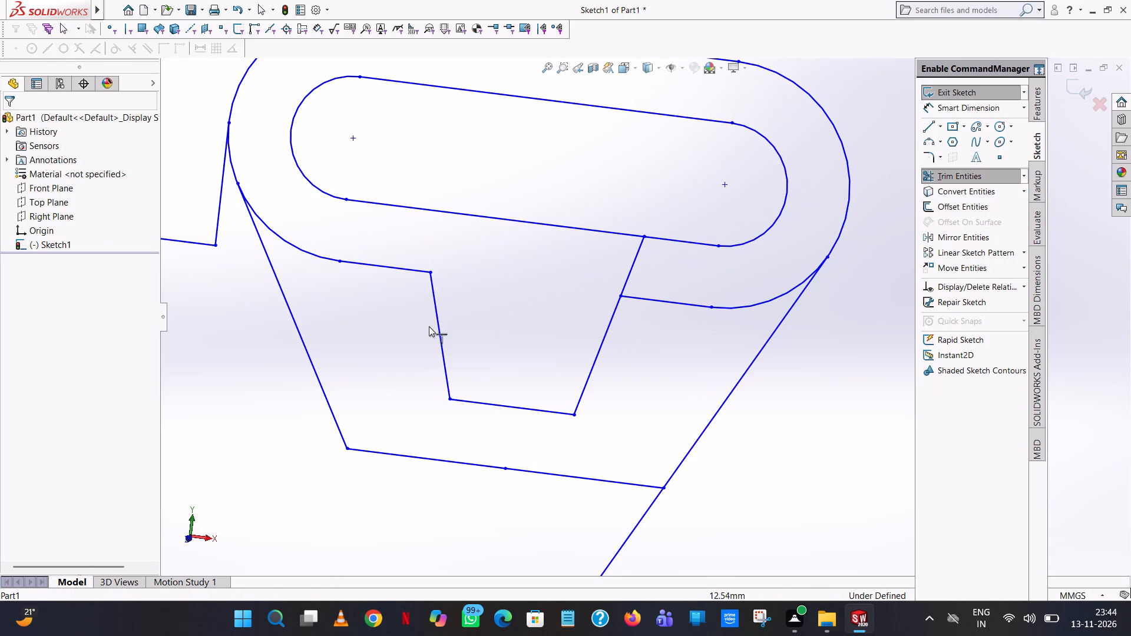
click(442, 324)
click(438, 324)
Trim the inner slot's line between the trapezoid sides, plus the outer slot's lower horizontal segments and lower arc portions on both sides.
click(1027, 177)
click(1021, 174)
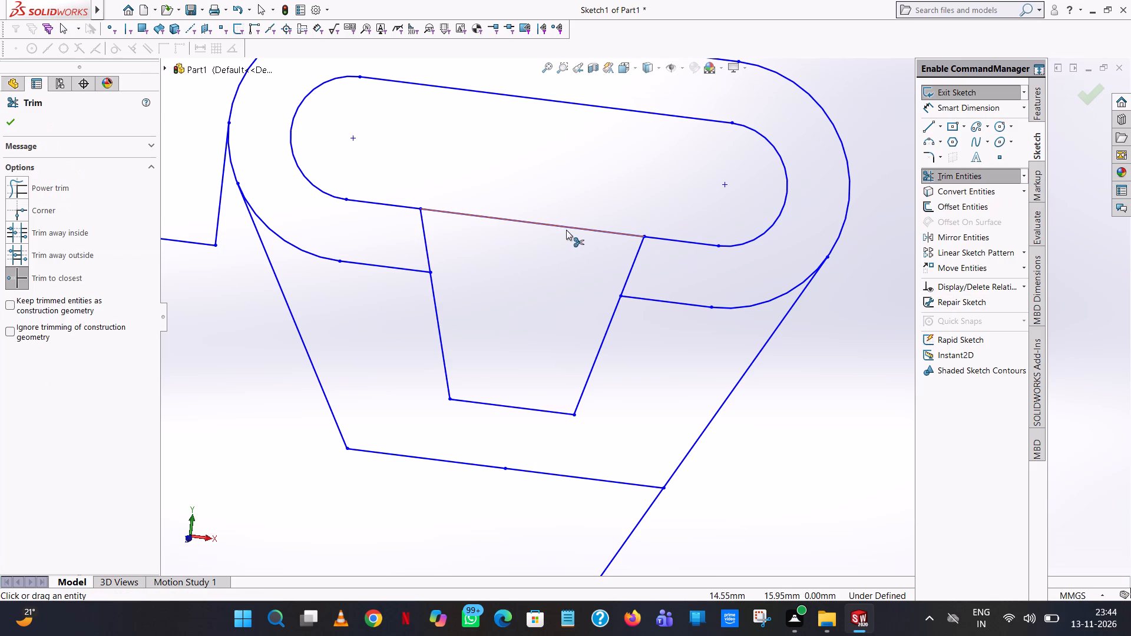
click(566, 230)
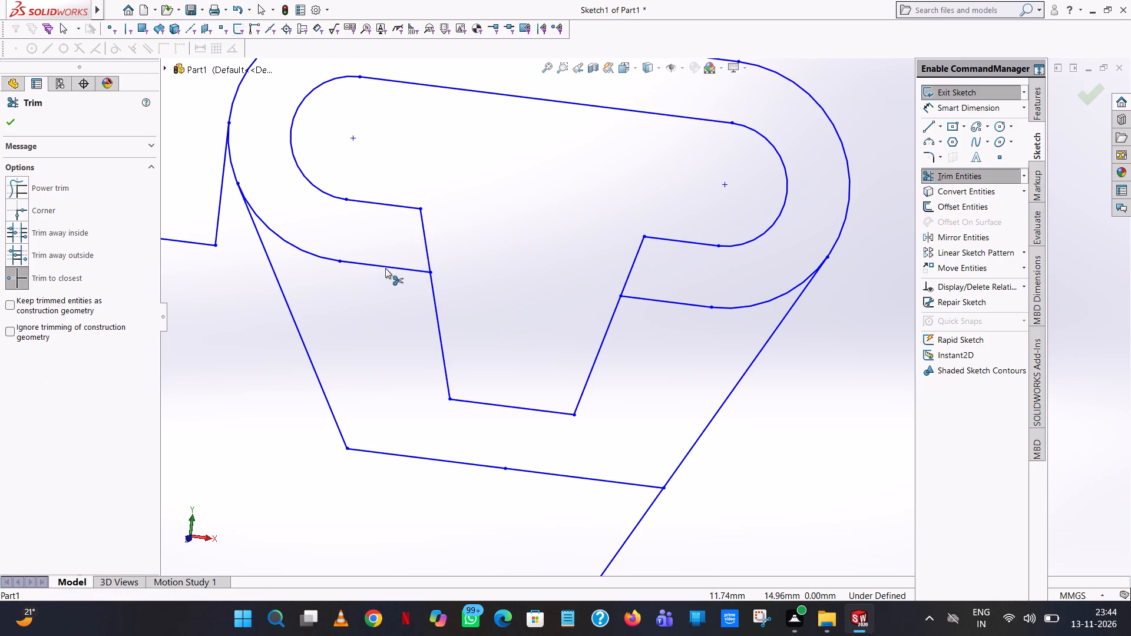
click(385, 268)
click(306, 251)
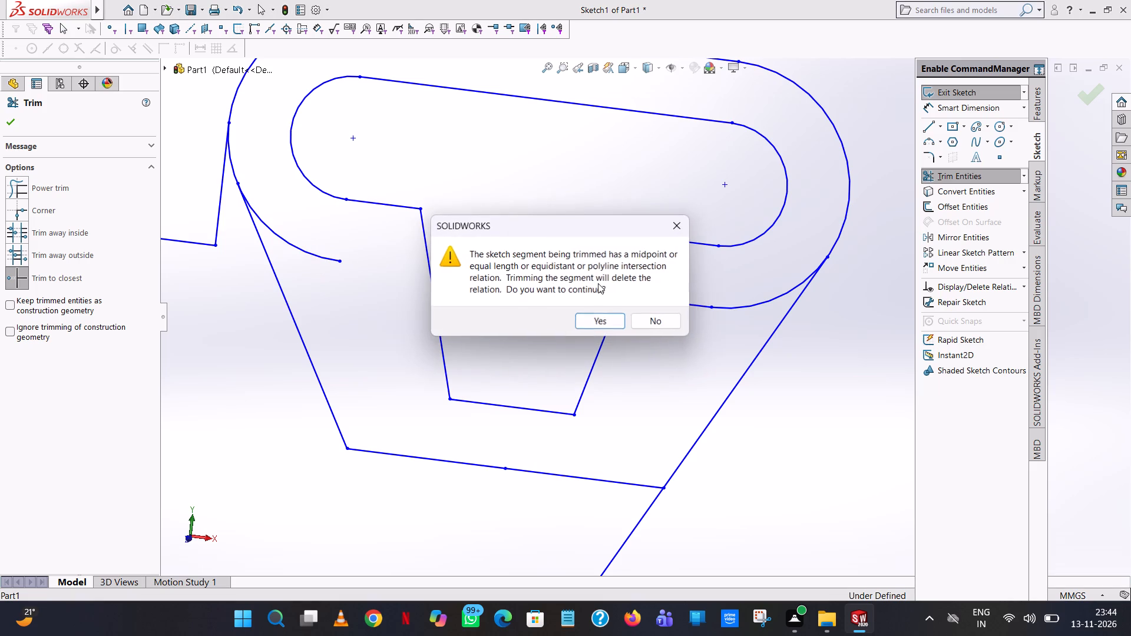
click(601, 313)
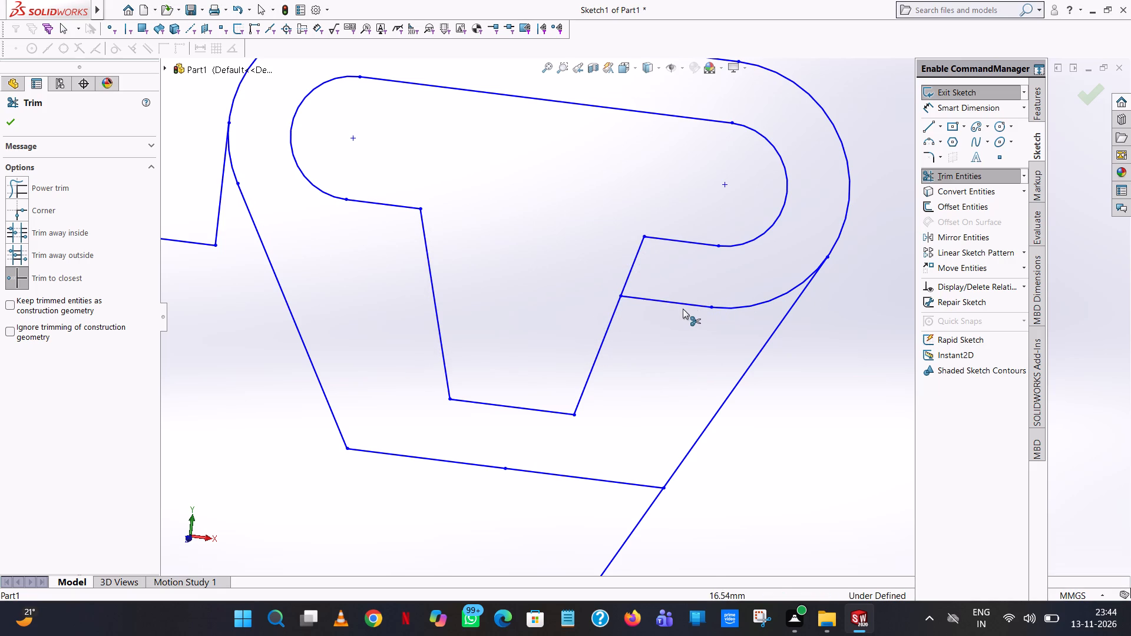
click(682, 306)
click(743, 303)
click(756, 304)
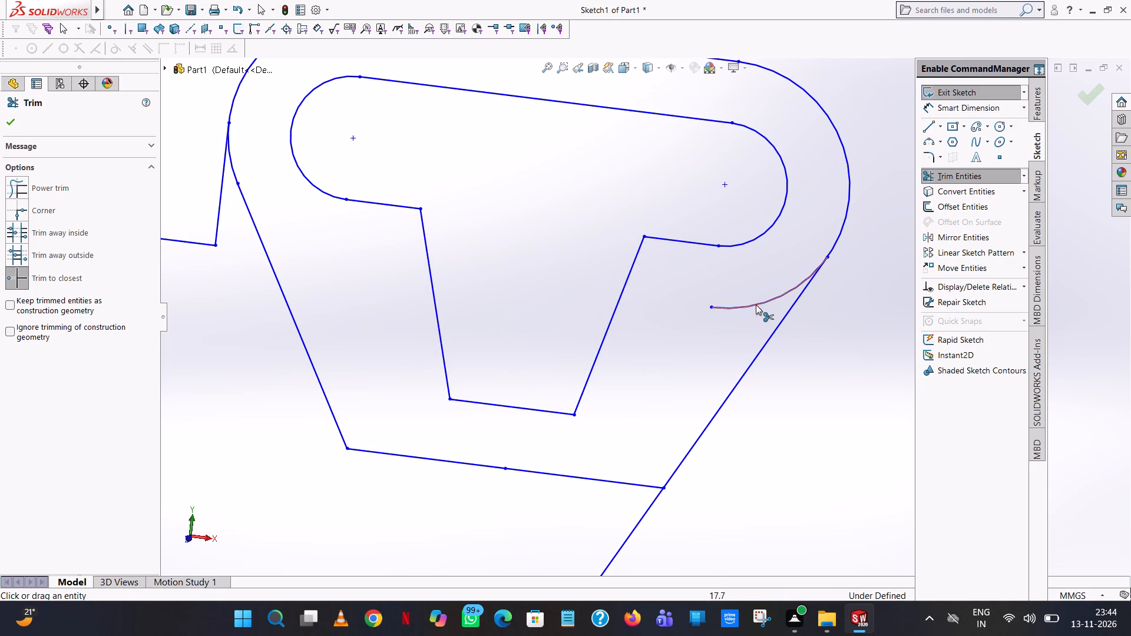
scroll(889, 243, up, 5)
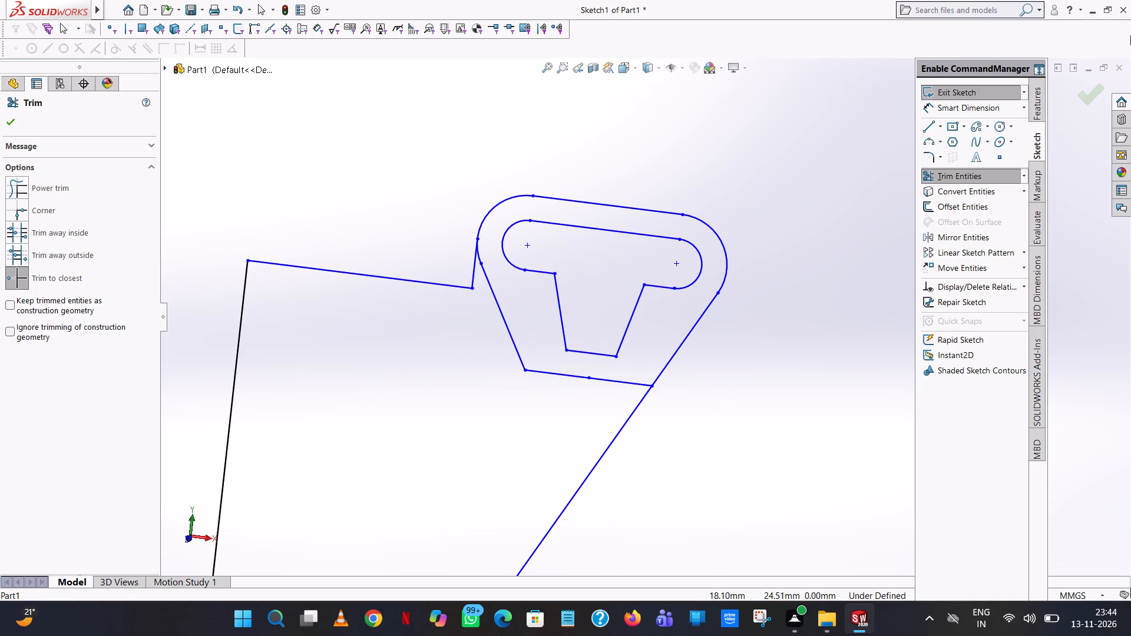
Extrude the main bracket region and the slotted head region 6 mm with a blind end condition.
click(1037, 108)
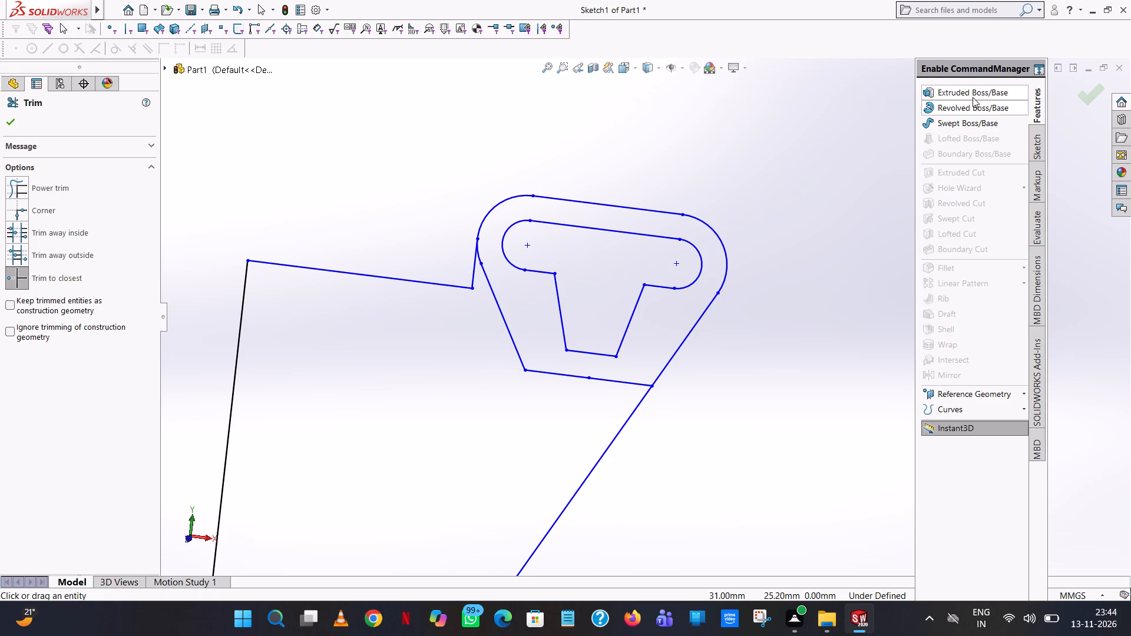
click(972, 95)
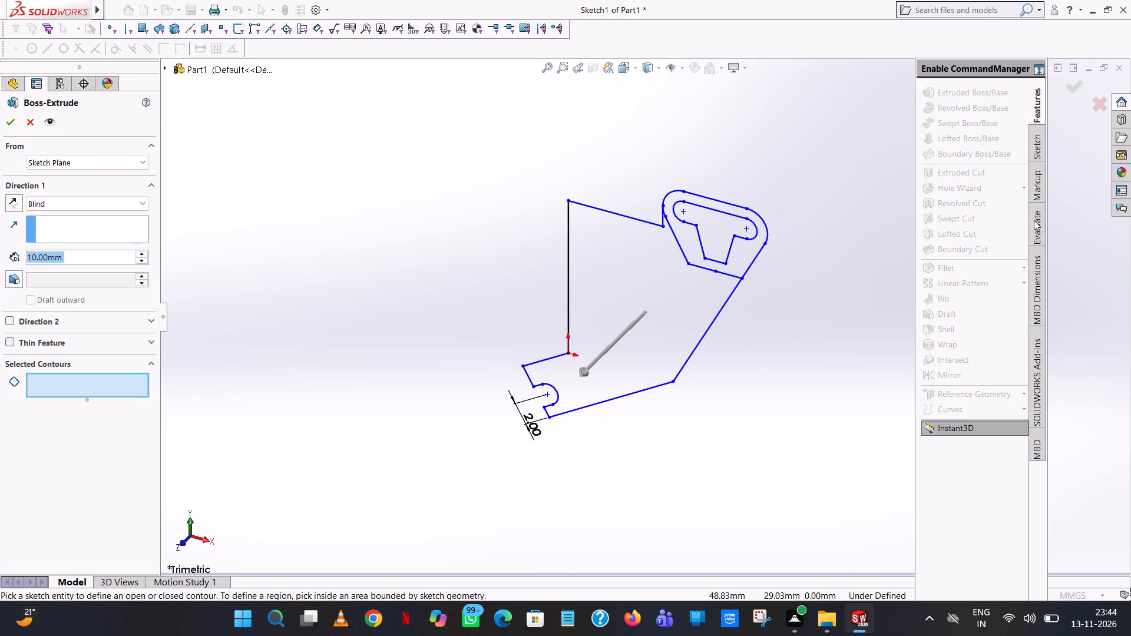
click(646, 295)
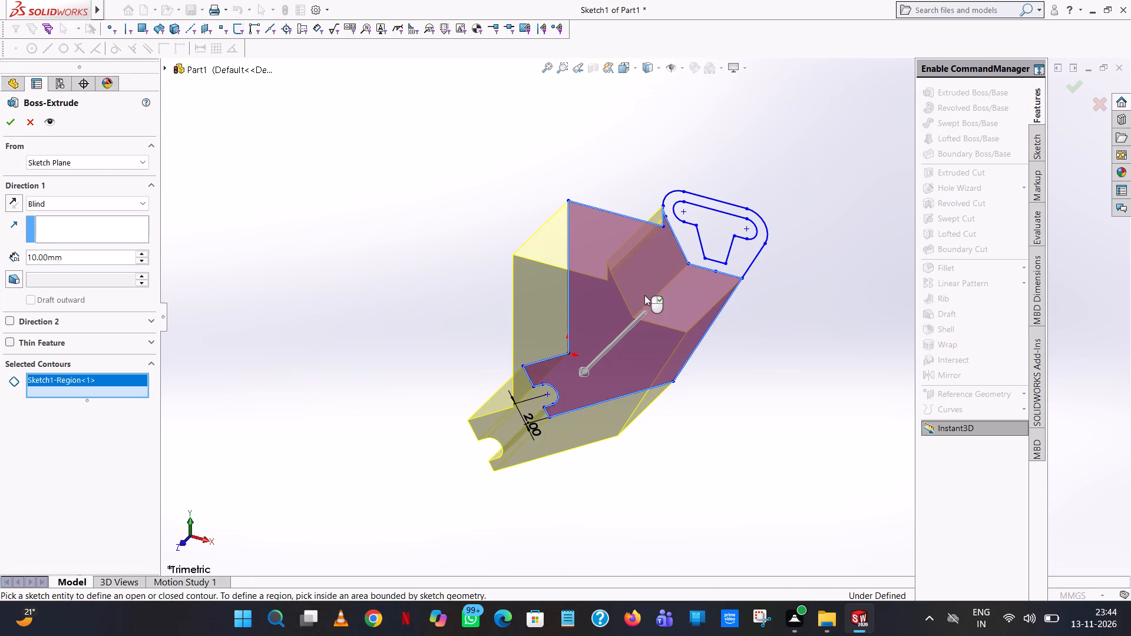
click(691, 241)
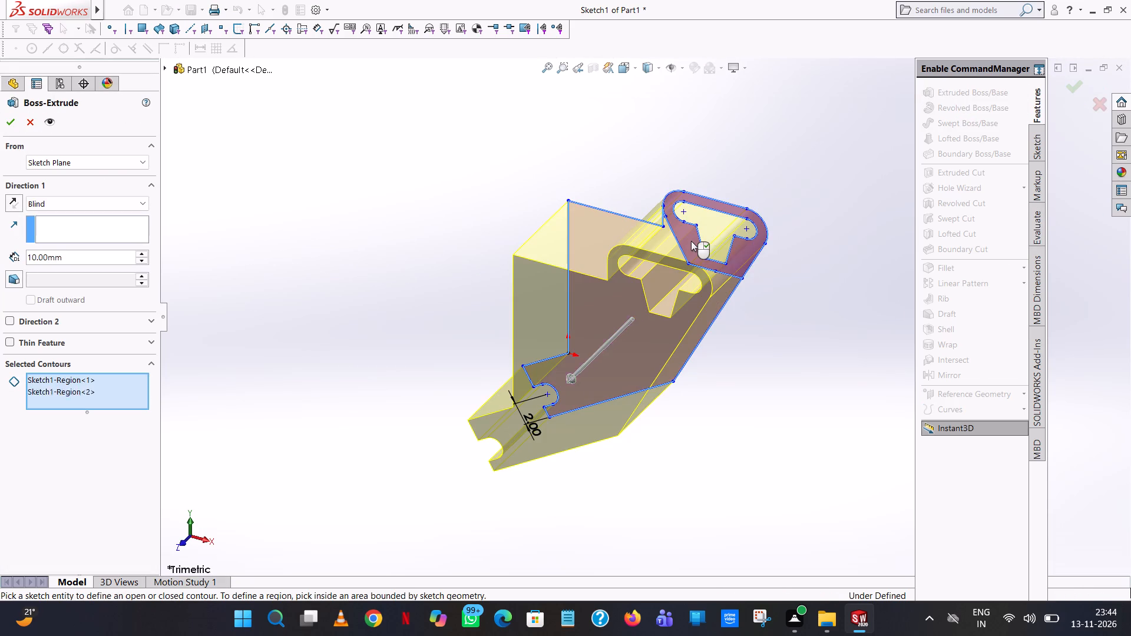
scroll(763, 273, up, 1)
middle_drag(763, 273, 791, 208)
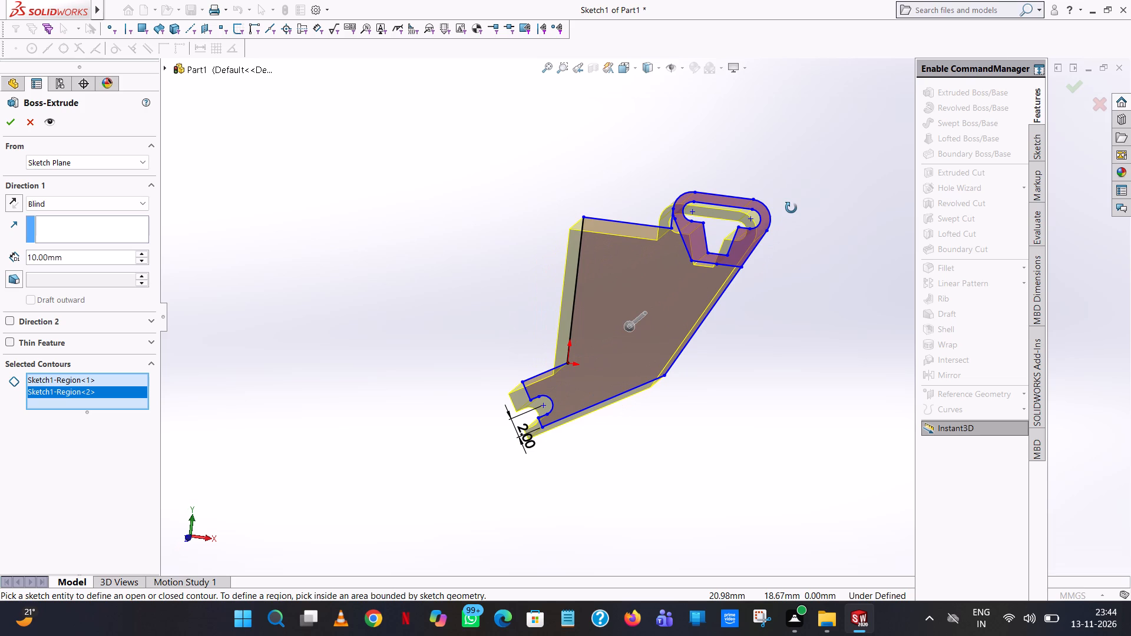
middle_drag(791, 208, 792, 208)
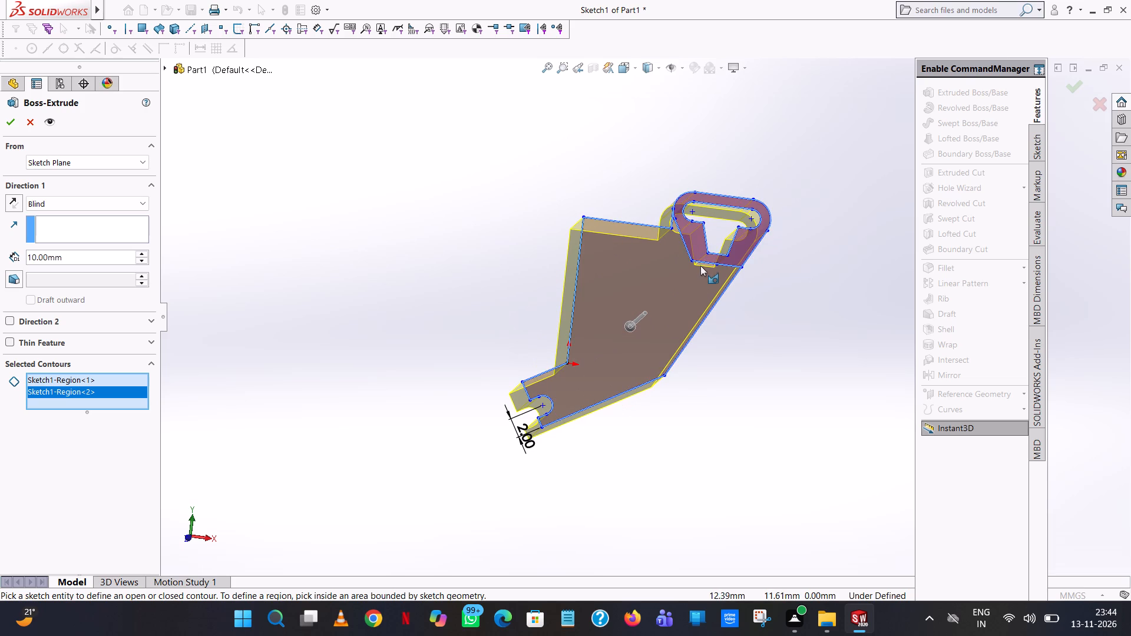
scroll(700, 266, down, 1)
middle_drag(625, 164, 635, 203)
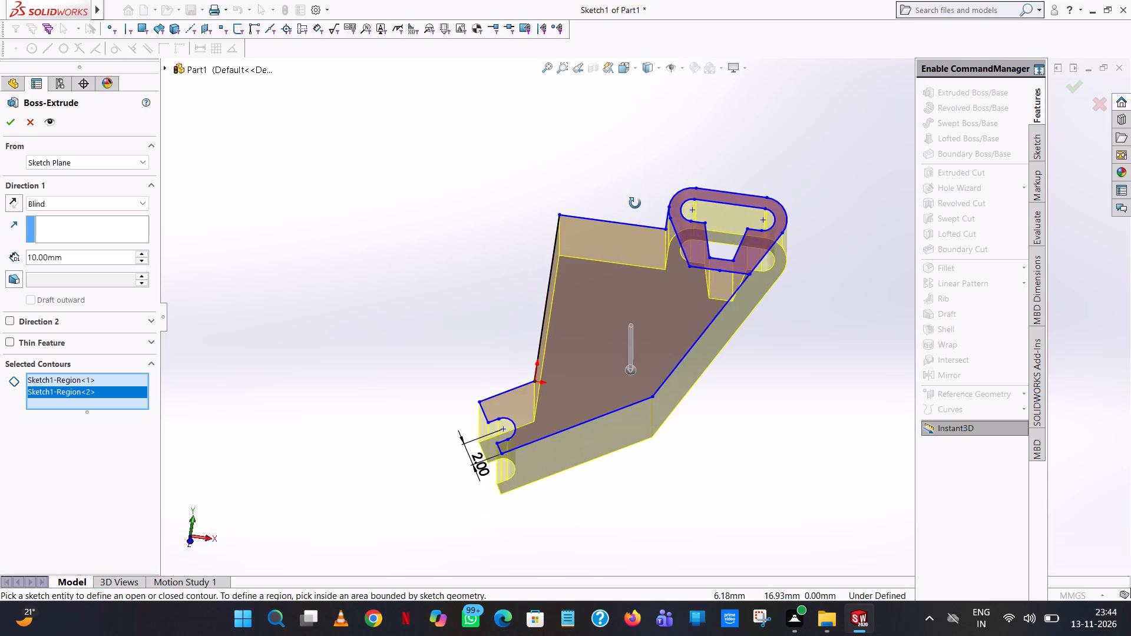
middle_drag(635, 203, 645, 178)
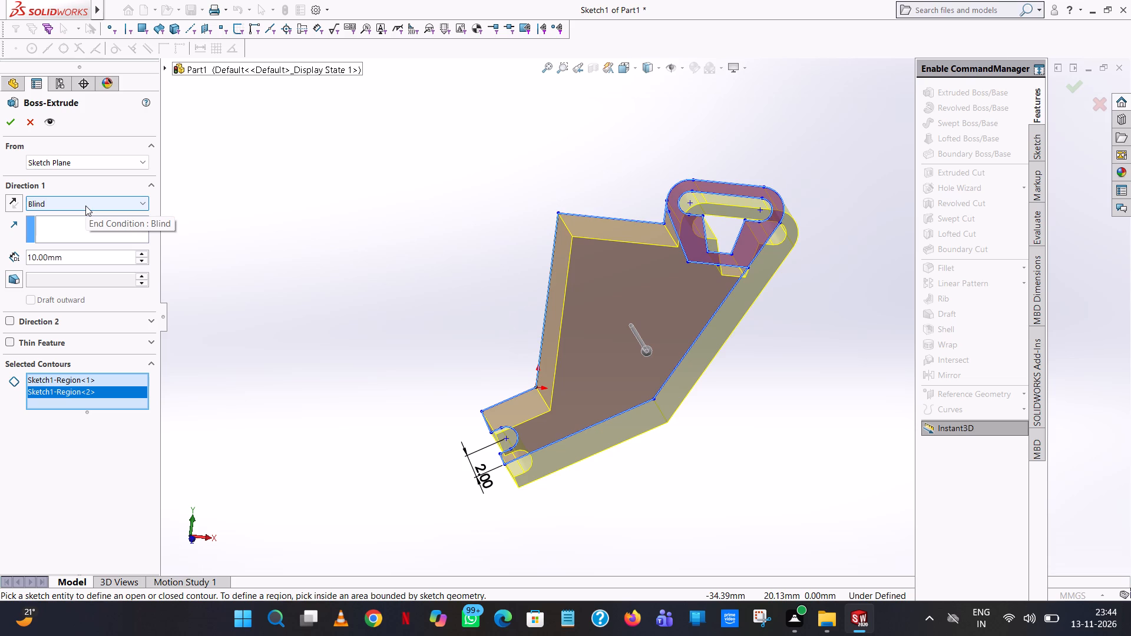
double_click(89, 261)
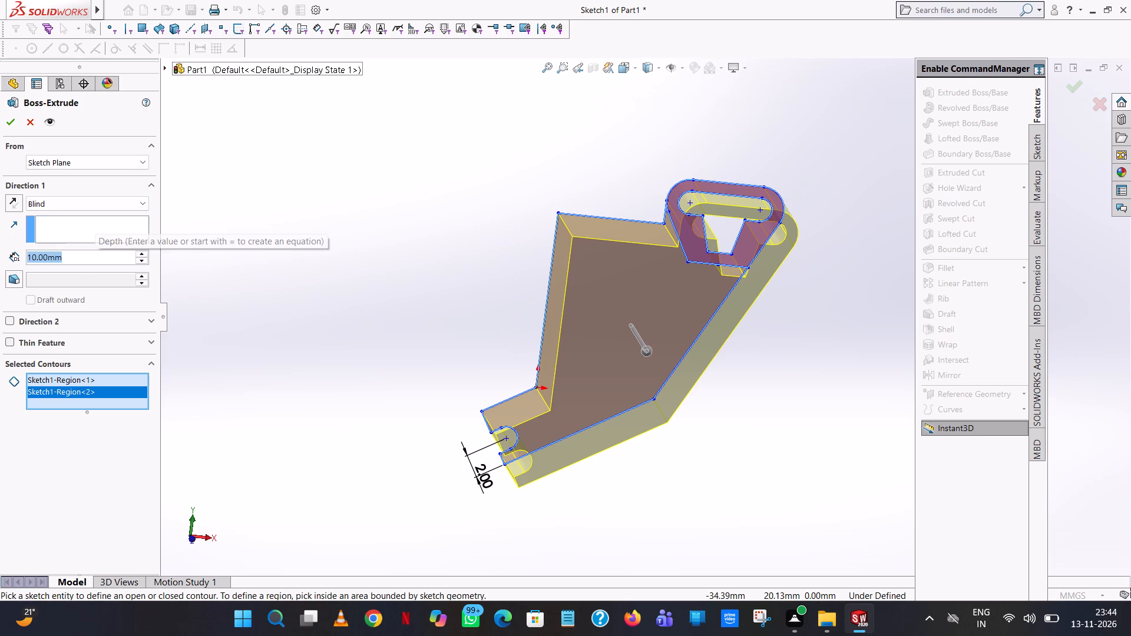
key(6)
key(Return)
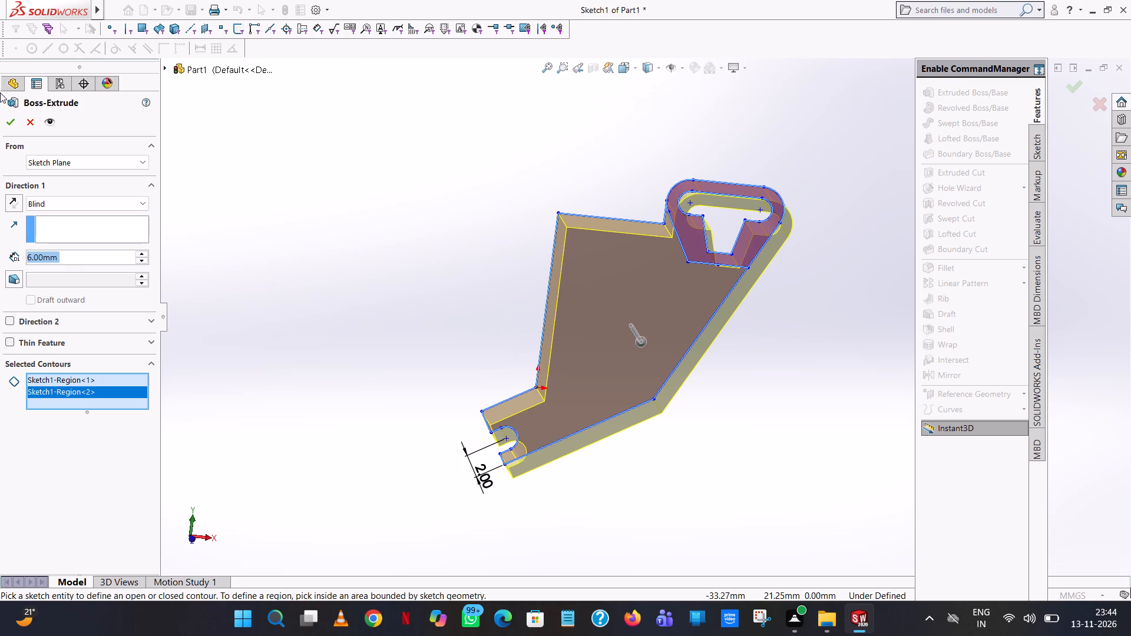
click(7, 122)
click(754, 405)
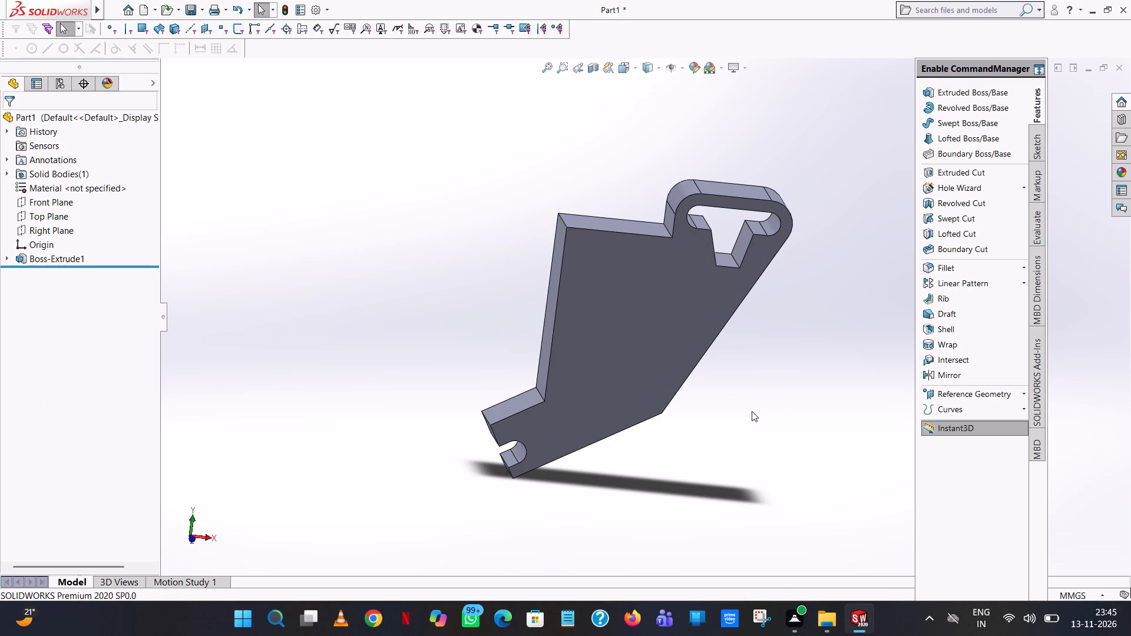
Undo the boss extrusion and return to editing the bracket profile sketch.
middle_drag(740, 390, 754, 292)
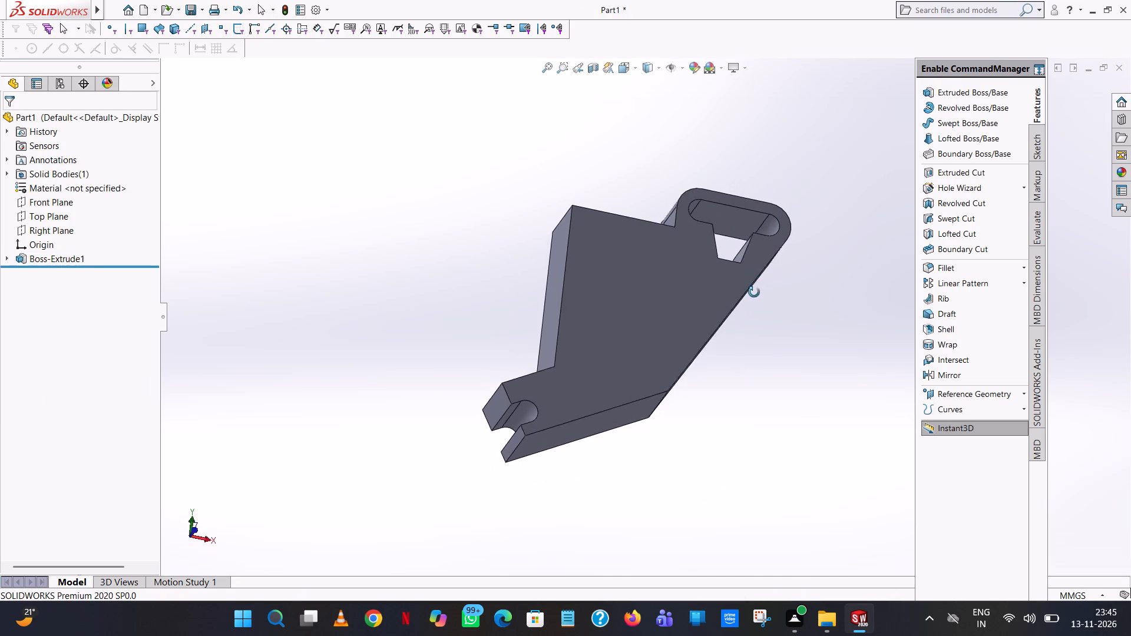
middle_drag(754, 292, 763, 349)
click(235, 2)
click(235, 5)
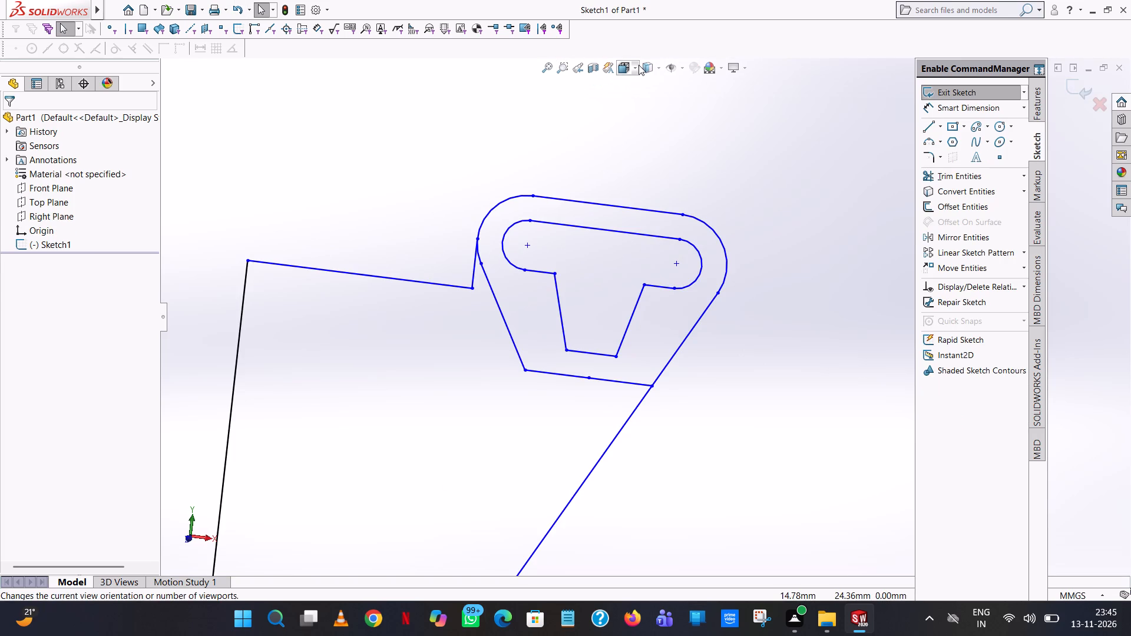
In the front view, dimension the radius of the outer slot's right-hand arc.
click(638, 65)
click(686, 138)
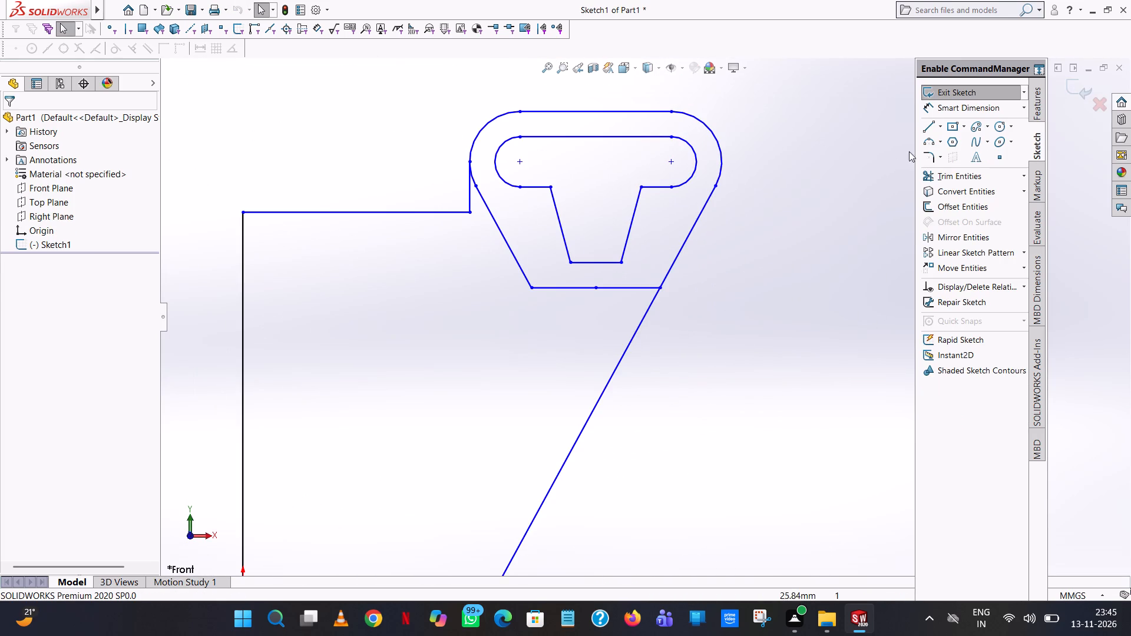
click(976, 110)
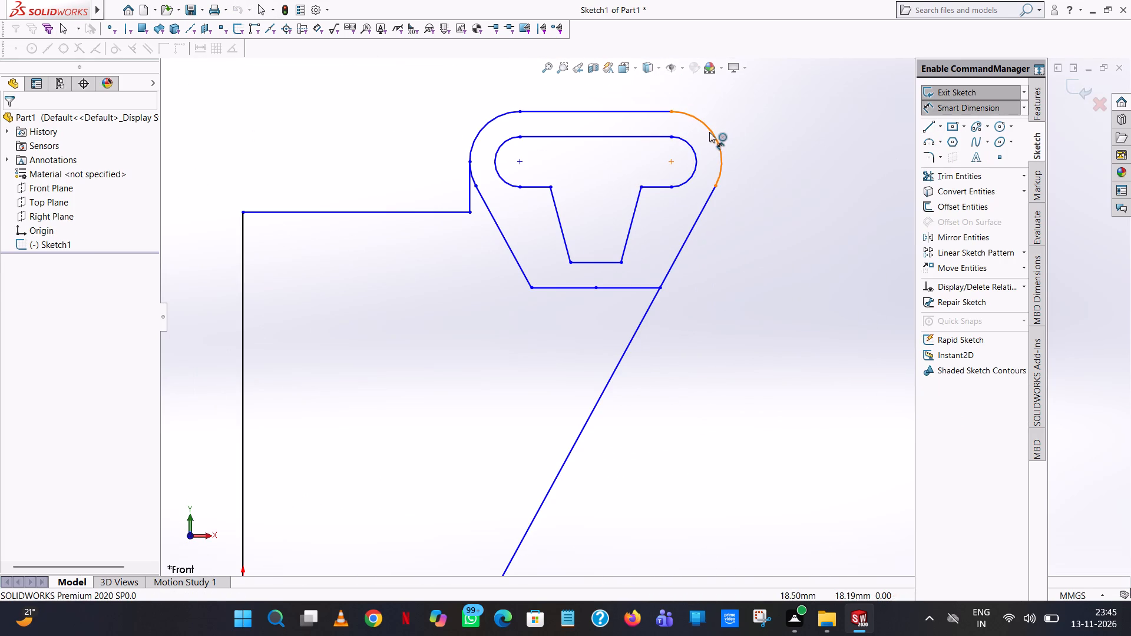
click(709, 132)
click(811, 111)
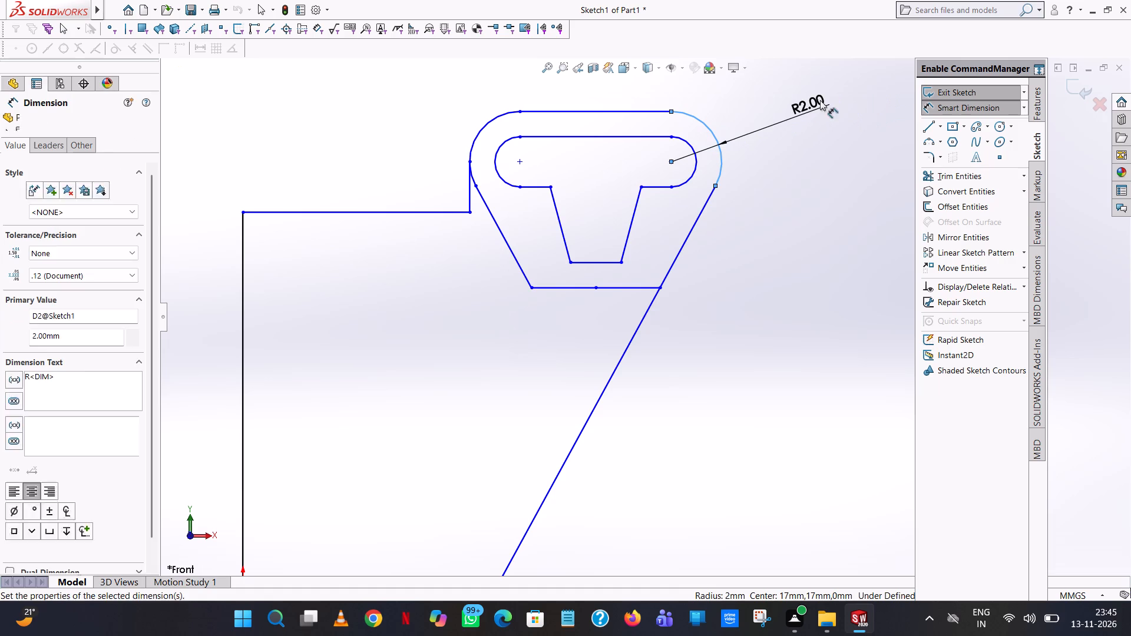
click(755, 93)
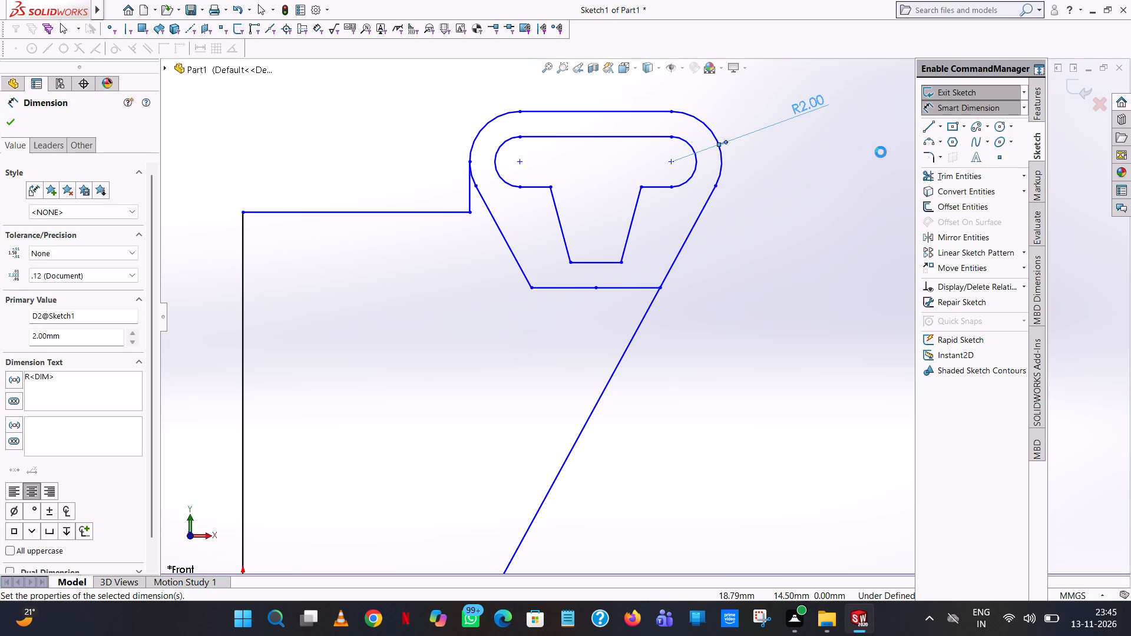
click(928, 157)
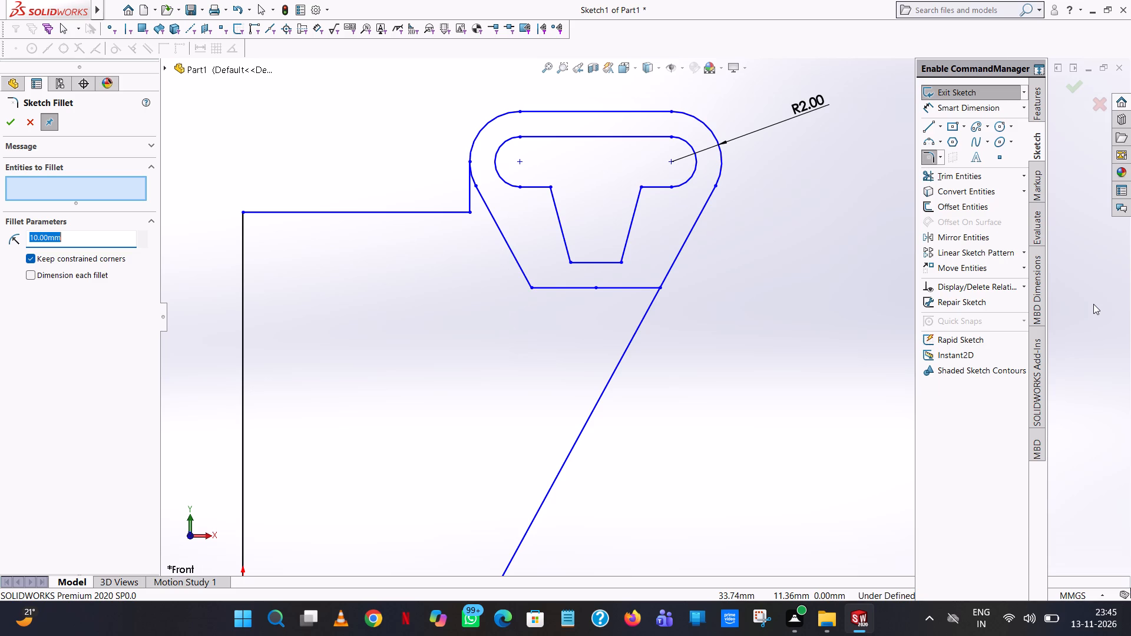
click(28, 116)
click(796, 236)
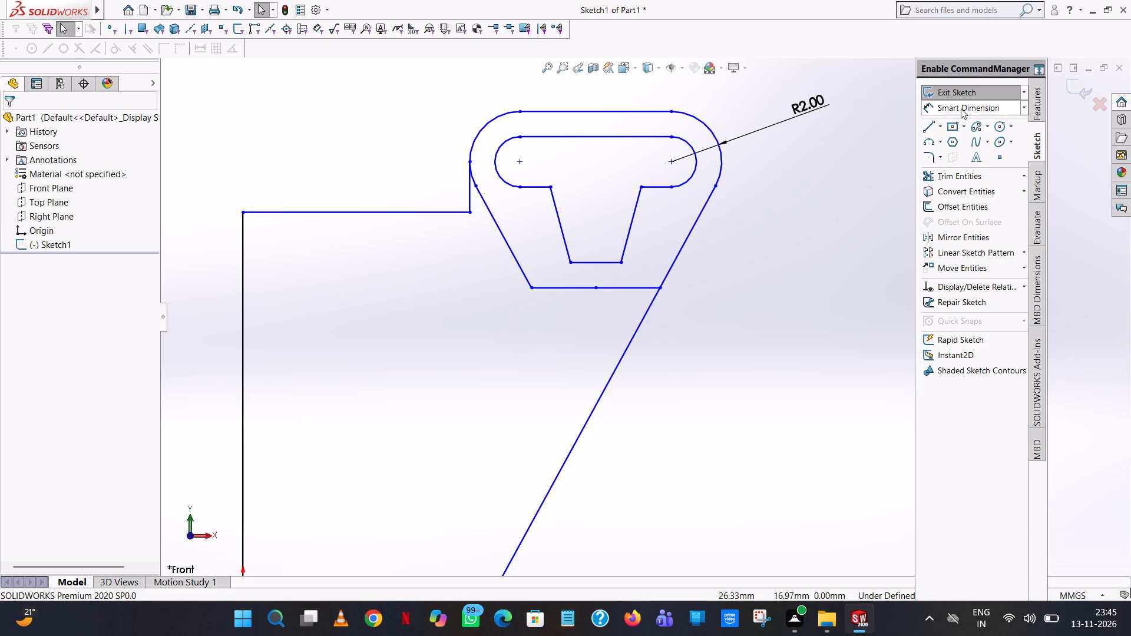
Dimension the horizontal distance between the origin and the arc centre of the small open slot on the lower arm.
click(961, 108)
scroll(719, 246, up, 8)
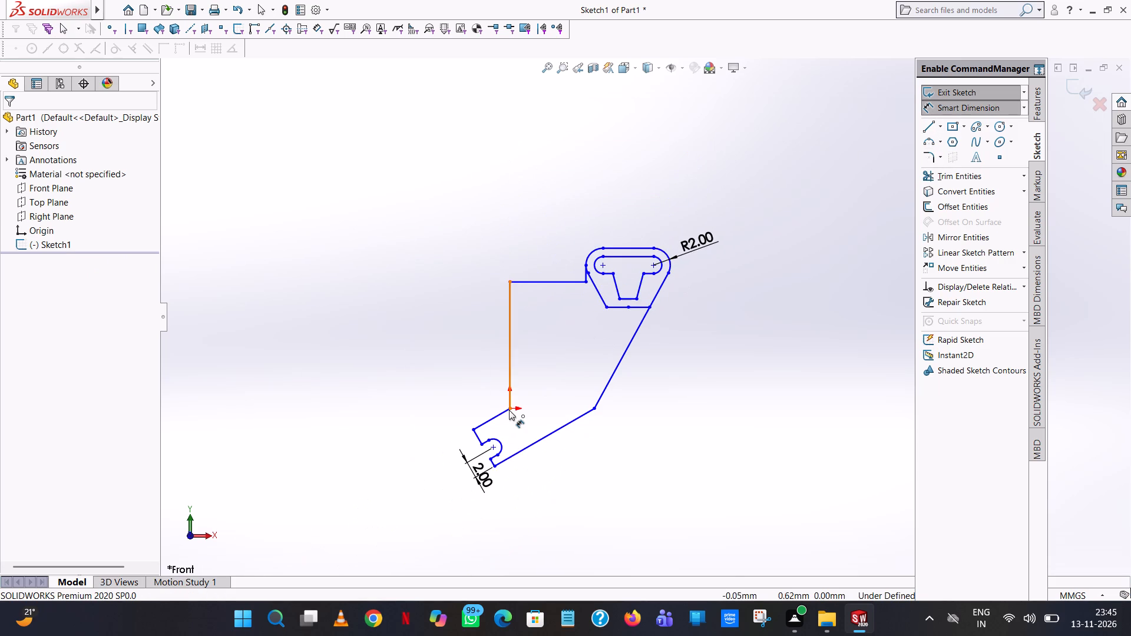
click(509, 410)
click(492, 449)
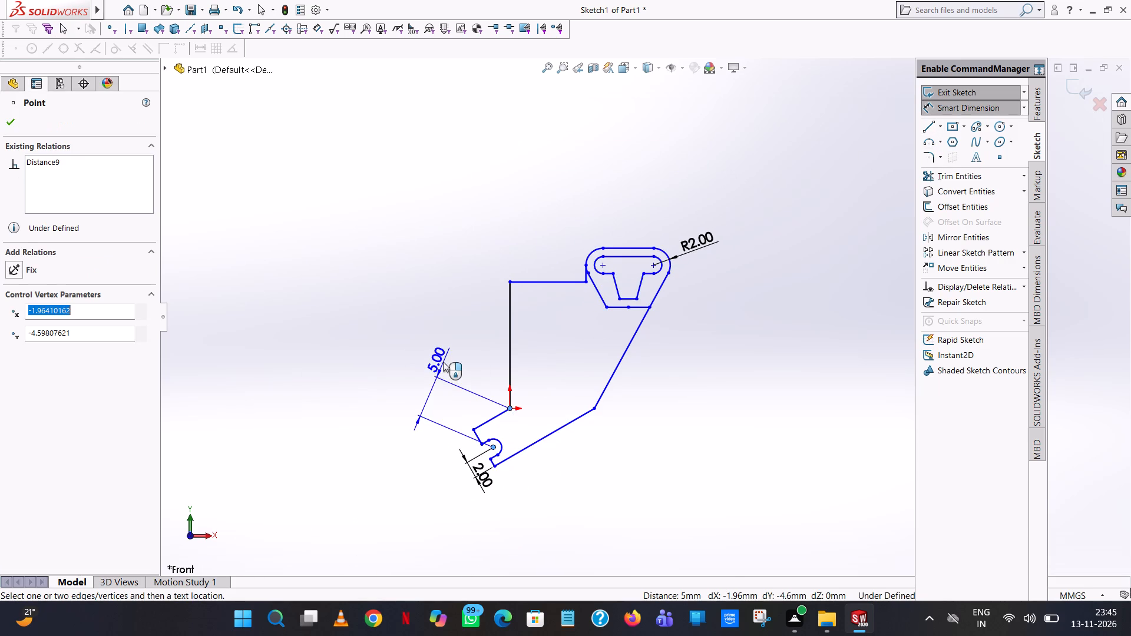
click(498, 356)
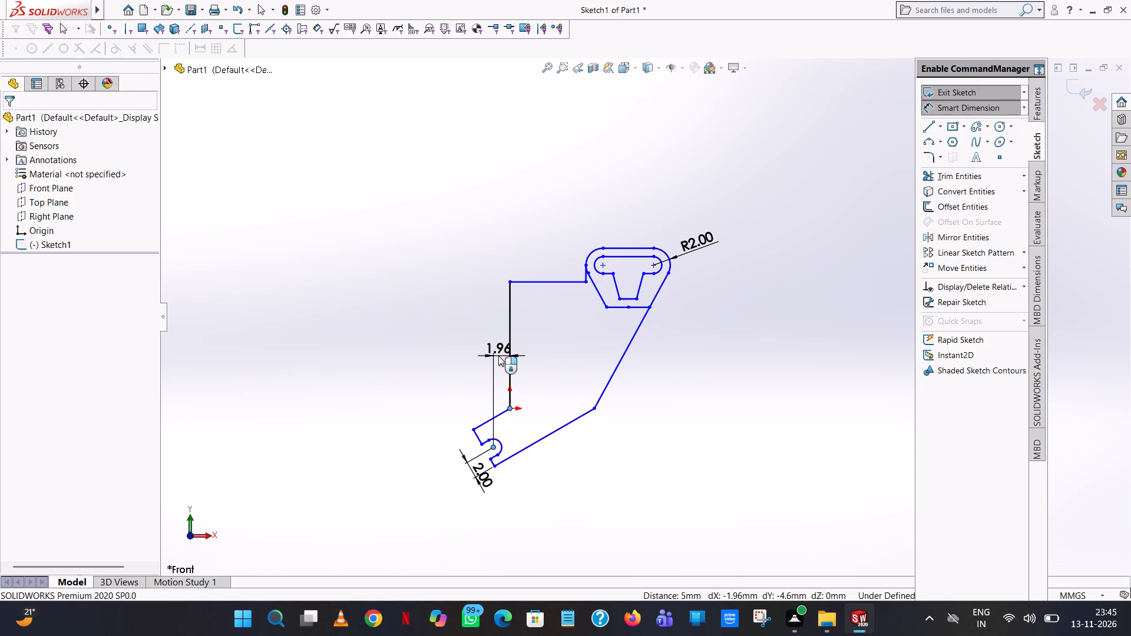
click(444, 335)
click(418, 357)
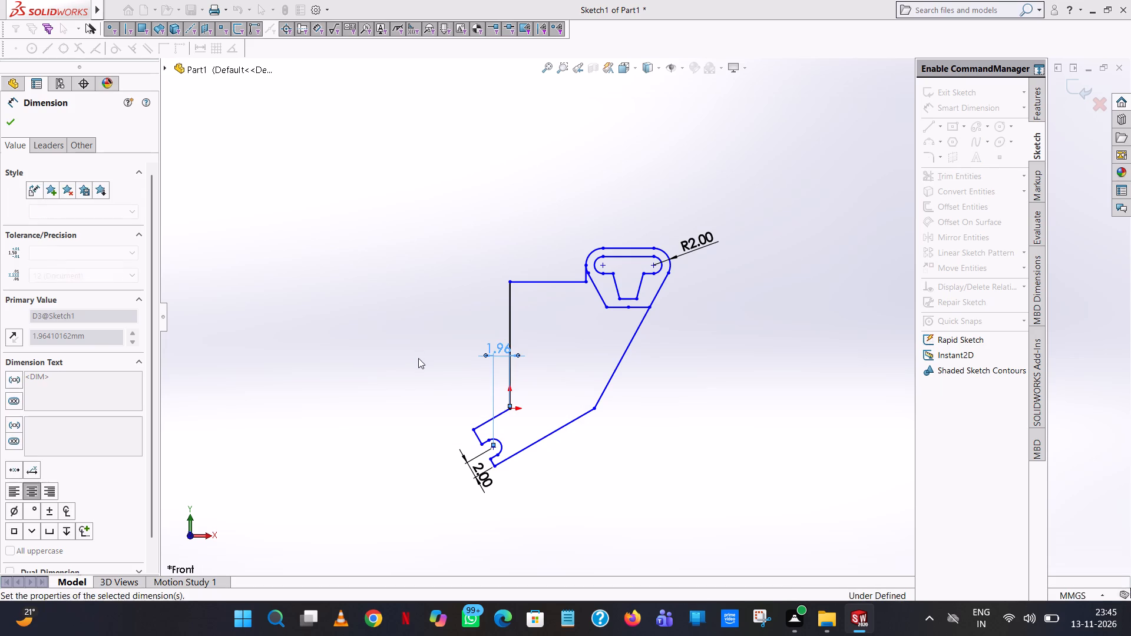
Dimension the radius of the small open slot's arc on the lower arm.
click(500, 441)
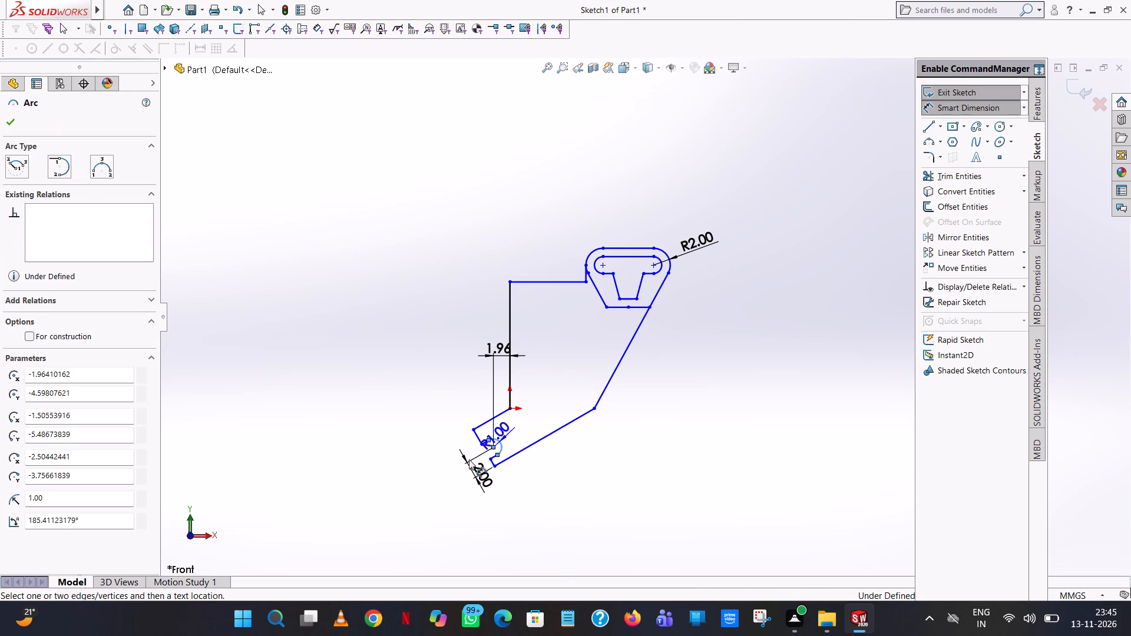
click(443, 475)
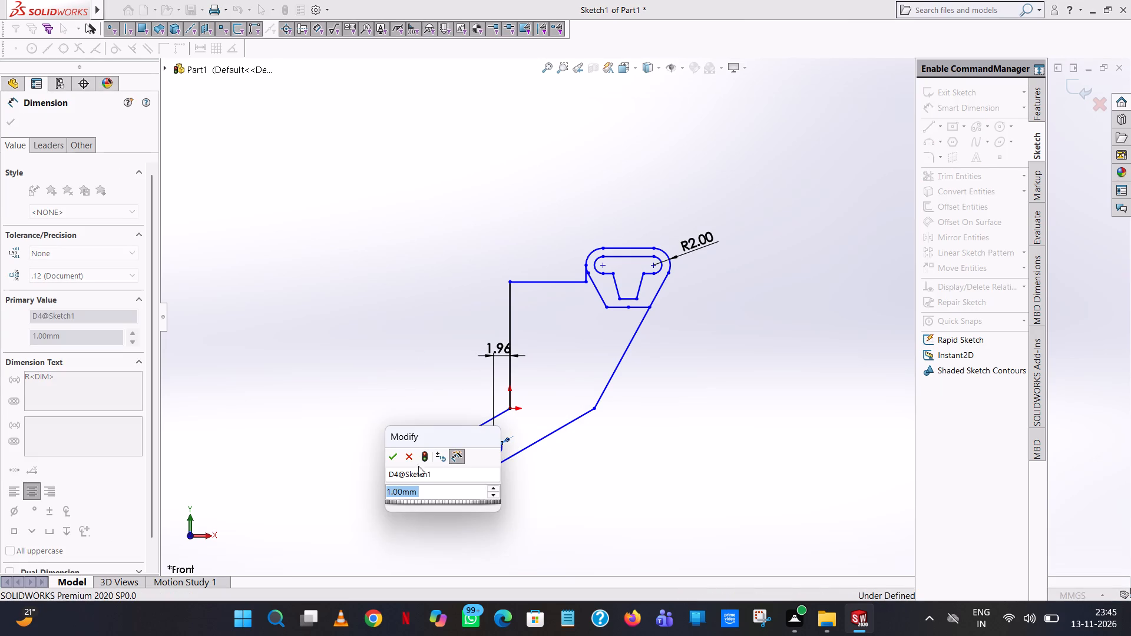
click(389, 454)
click(609, 501)
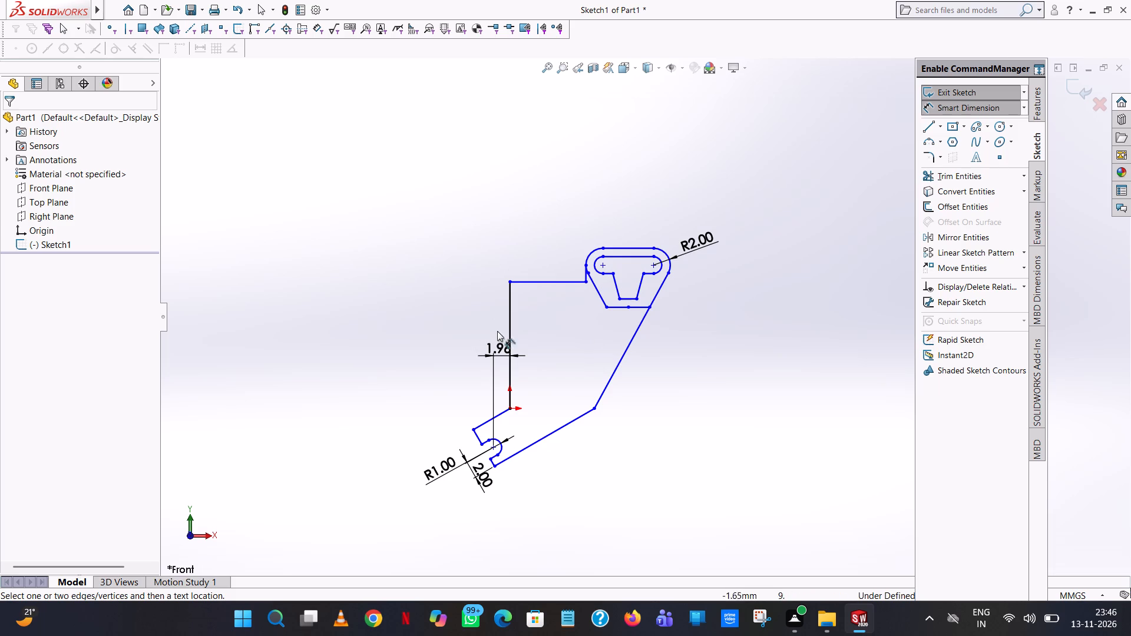
Dimension the vertical distance between the origin and the small open slot's arc centre.
scroll(518, 338, down, 7)
scroll(513, 534, up, 6)
scroll(577, 461, down, 3)
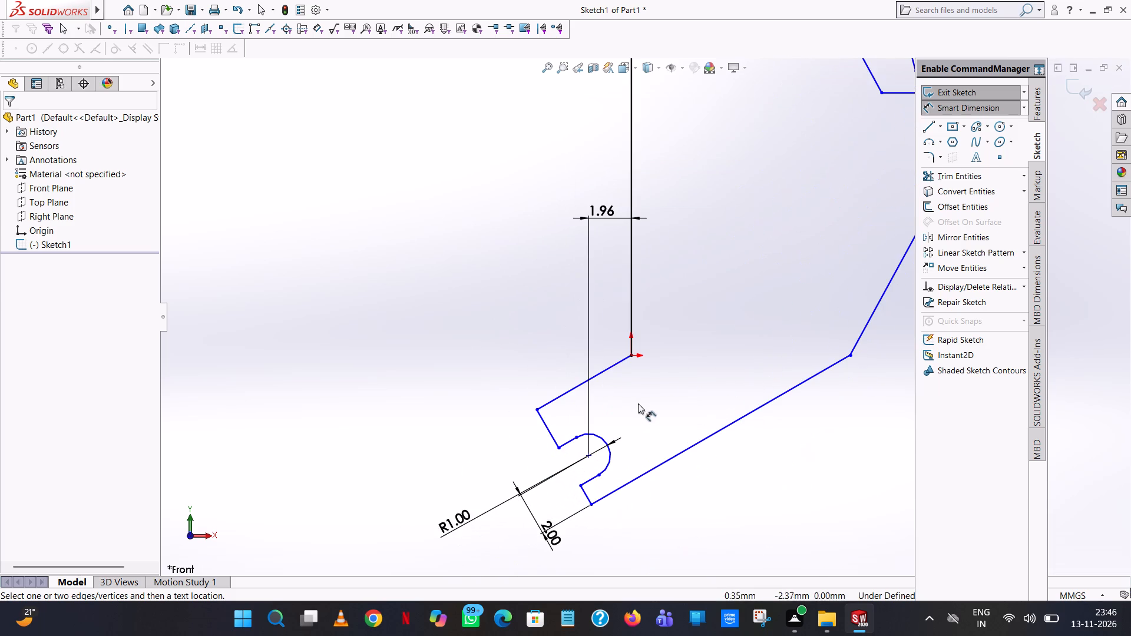
click(630, 357)
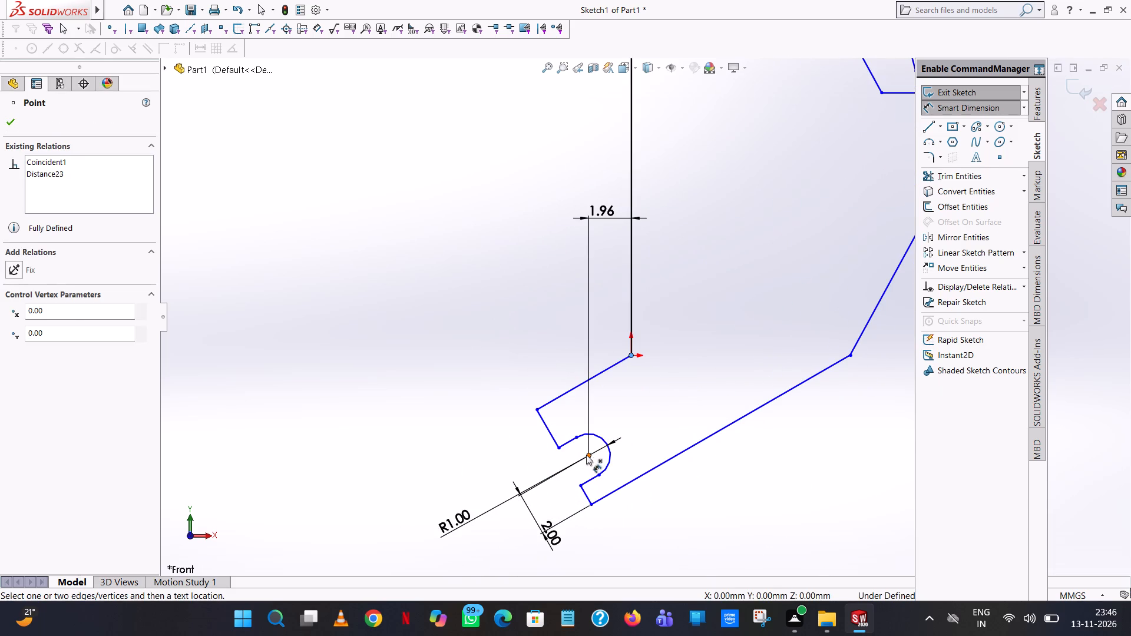
click(586, 455)
click(373, 418)
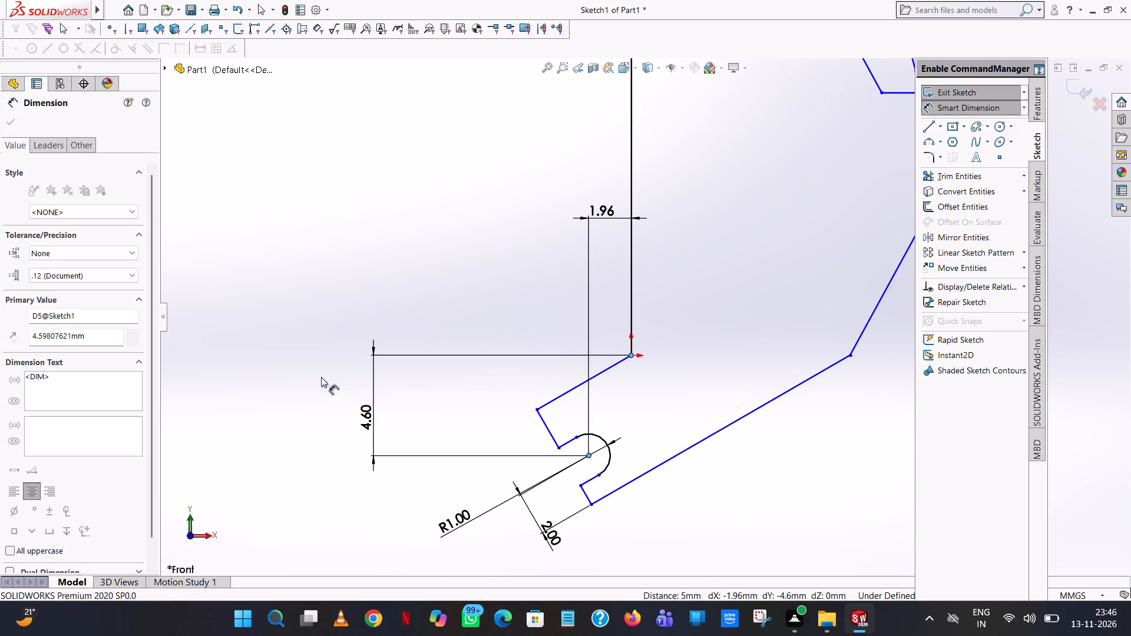
click(323, 405)
click(427, 267)
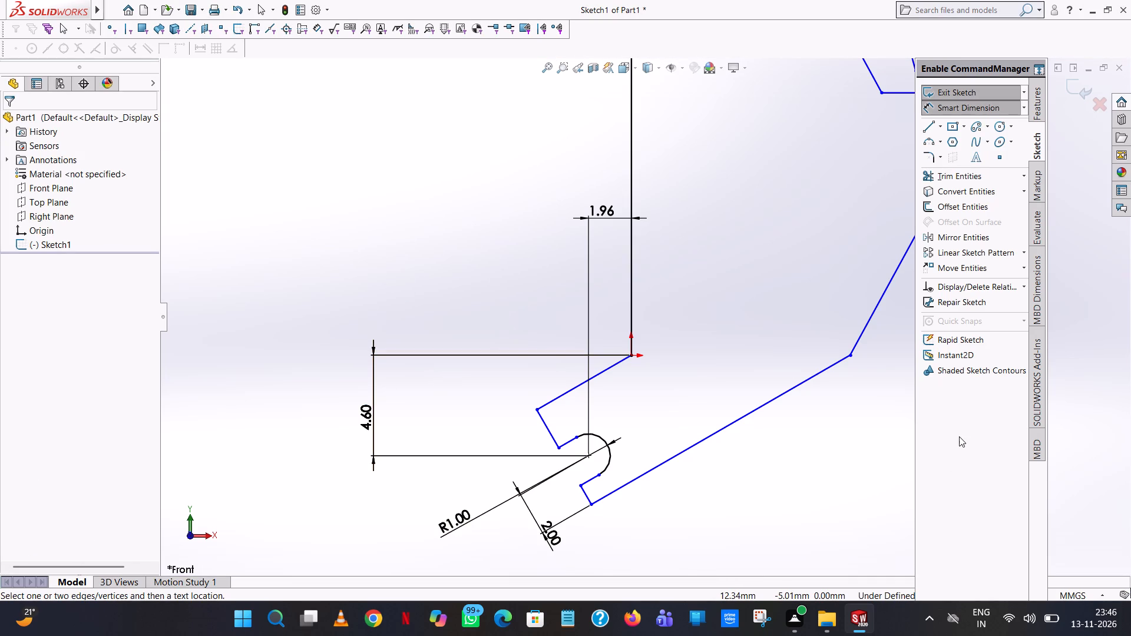
click(765, 529)
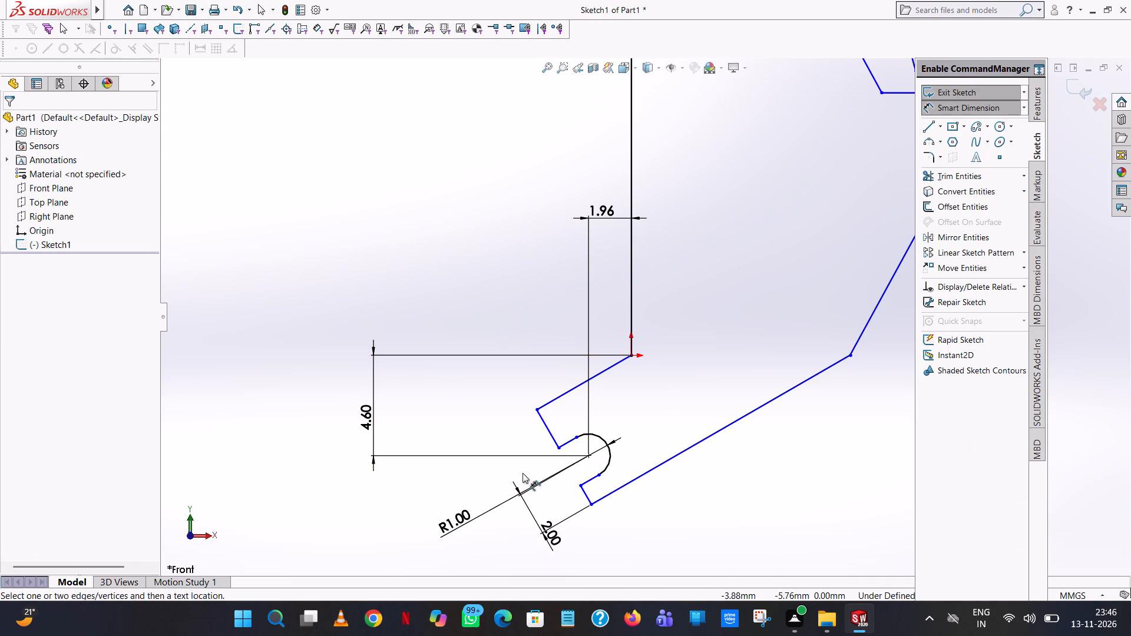
Dimension the perpendicular distance between the small open slot's upper line and the lower arm's upper slanted edge.
click(565, 445)
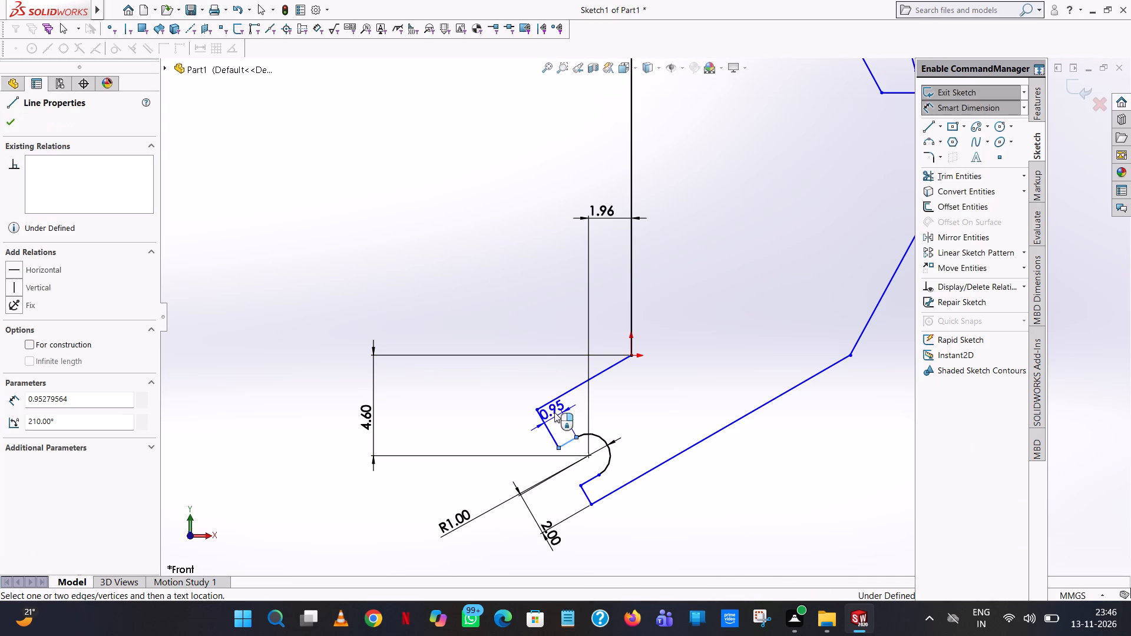
click(554, 400)
click(487, 431)
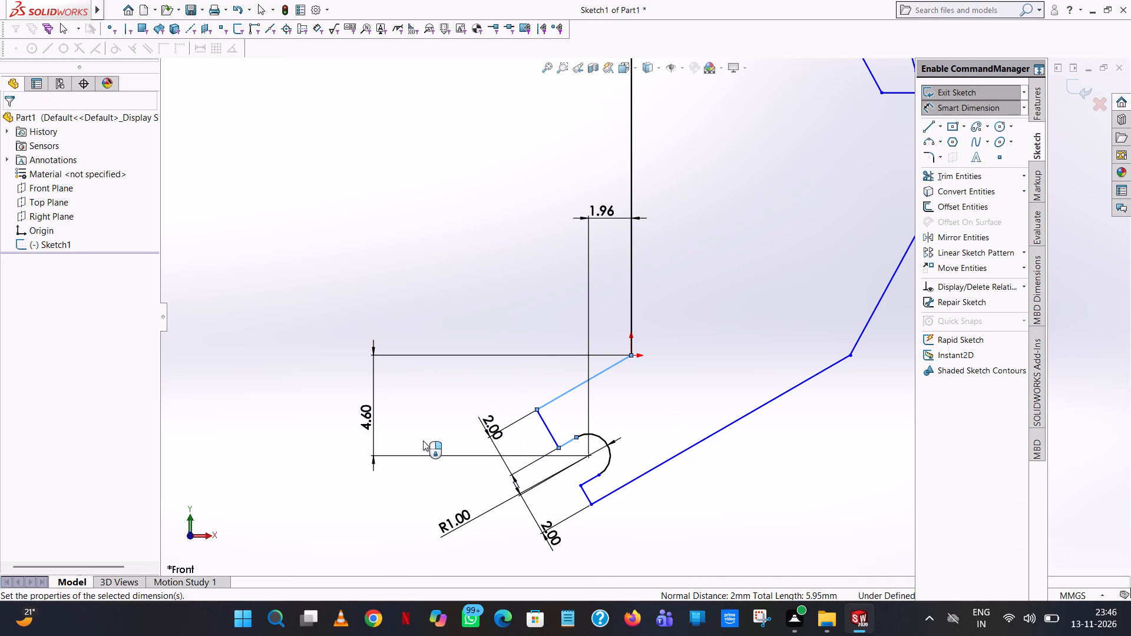
click(442, 415)
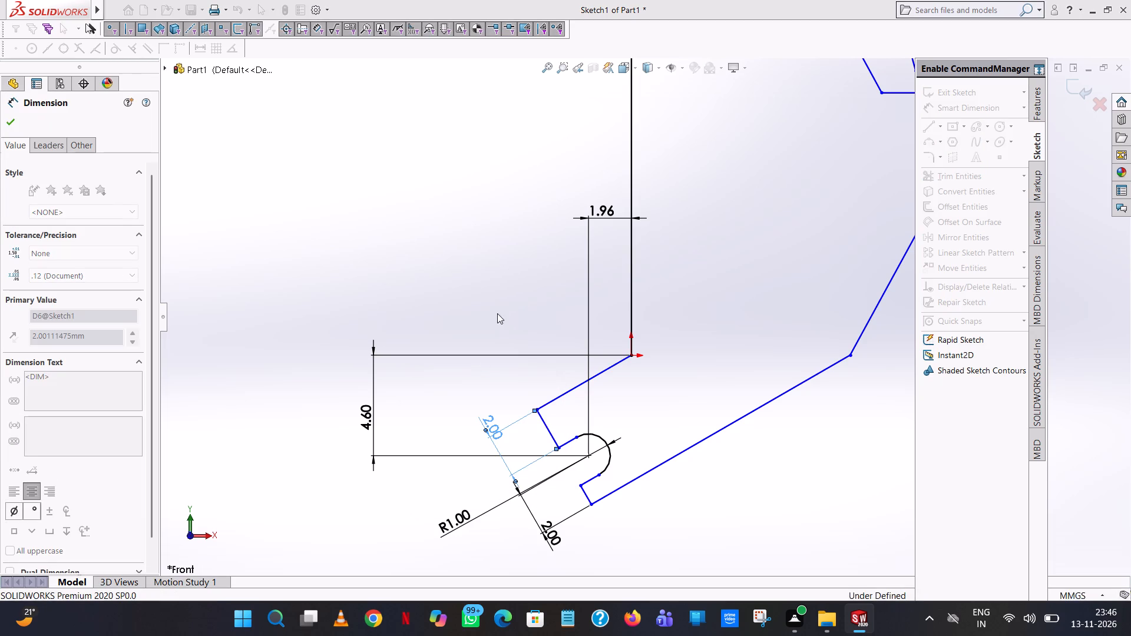
click(501, 304)
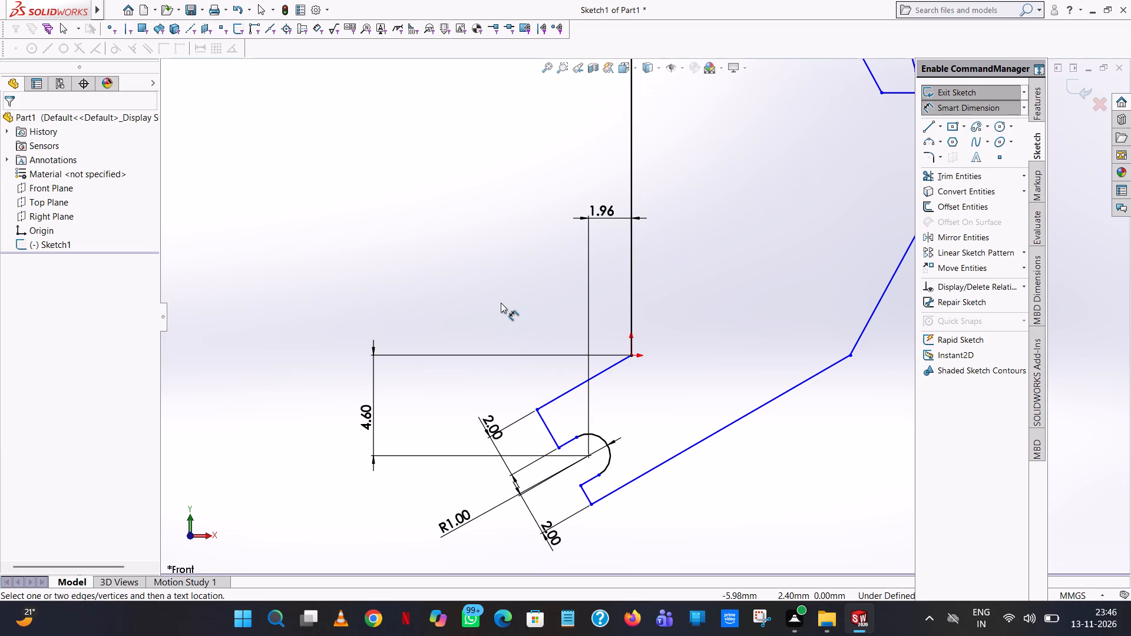
Dimension the perpendicular distance between the lower arm's lower slanted edge and the origin.
click(651, 472)
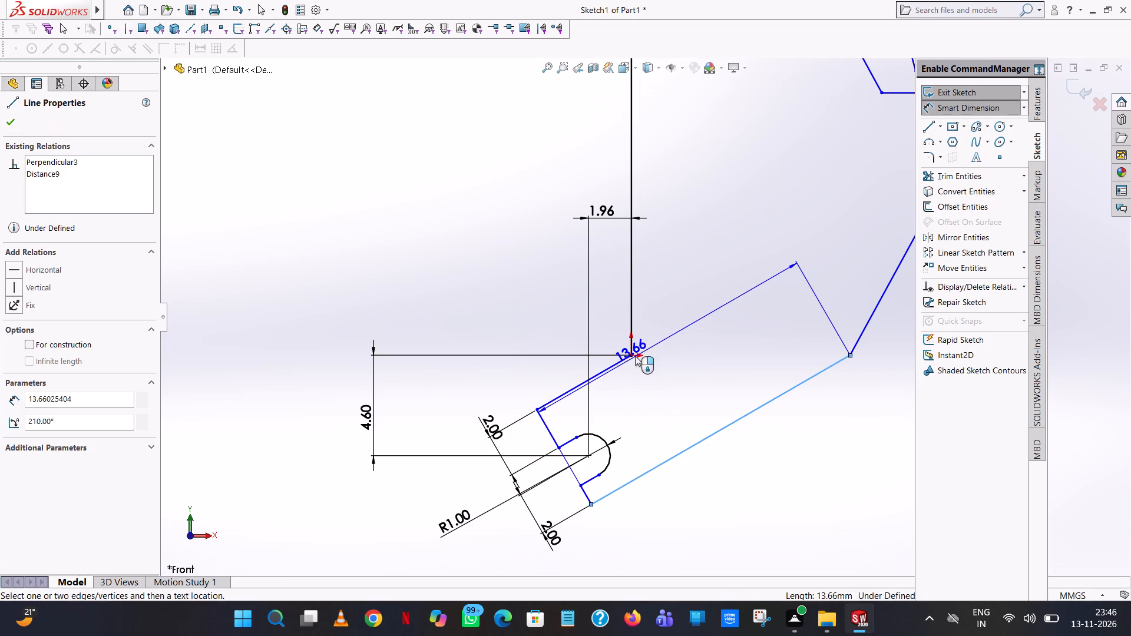
click(633, 356)
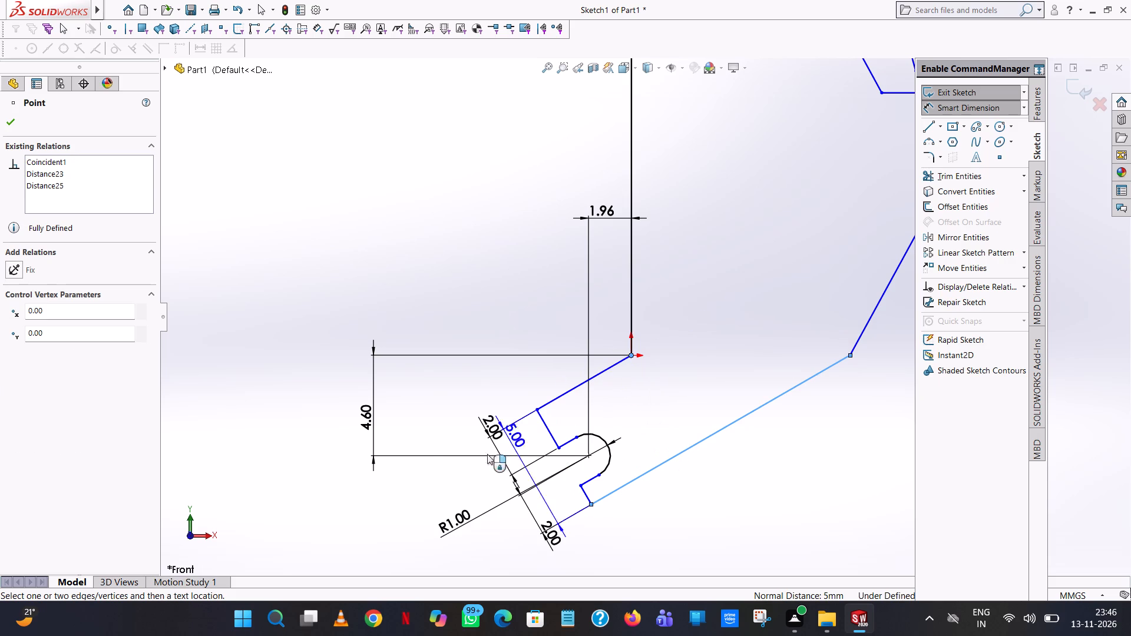
click(444, 481)
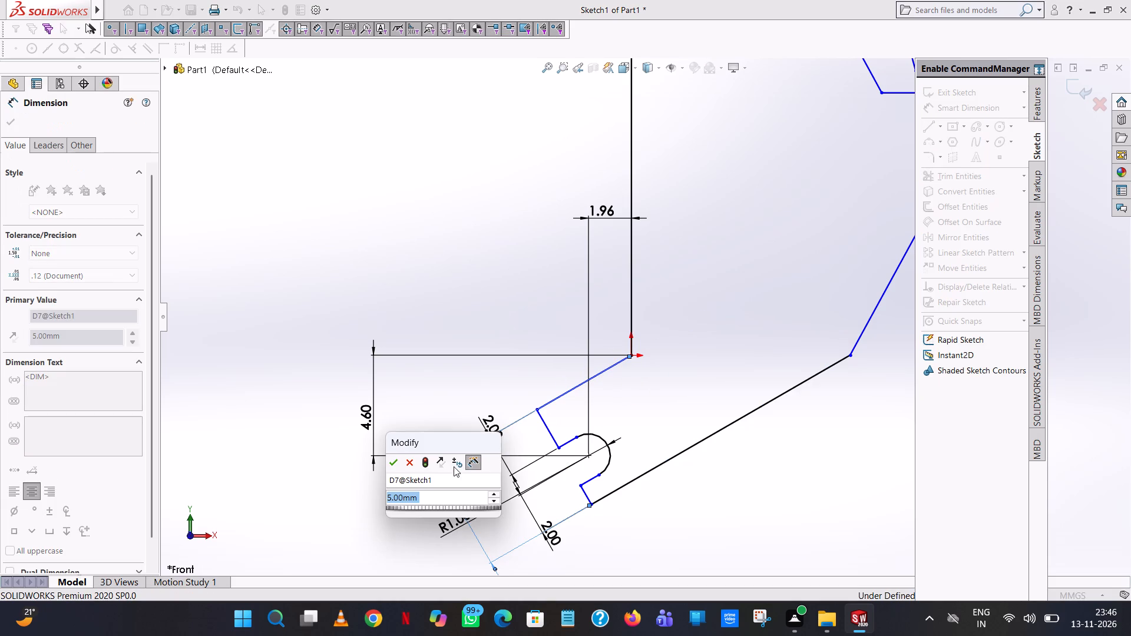
click(396, 460)
click(492, 304)
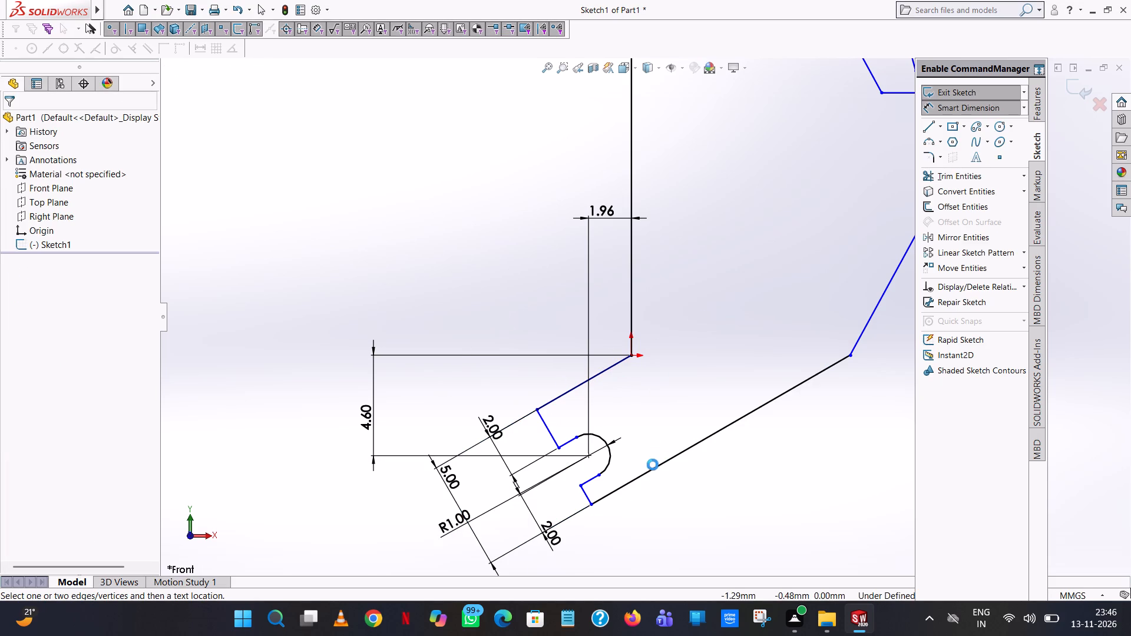
Dimension the distance between the lower arm's short end edge below the small open slot and the slot's arc centre.
click(585, 491)
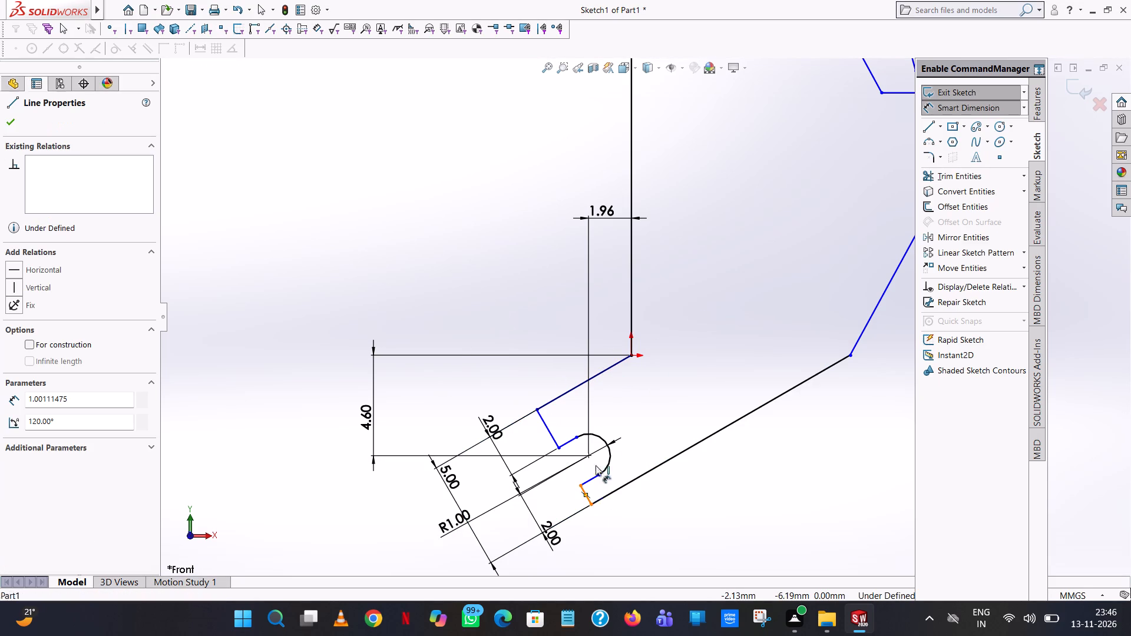
click(590, 454)
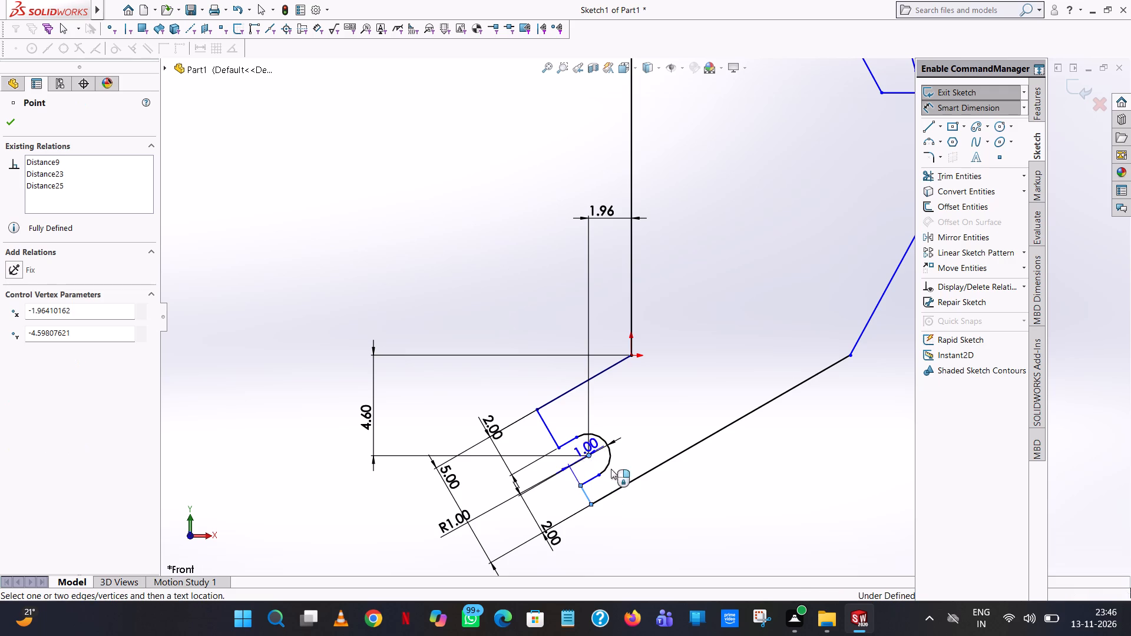
click(609, 528)
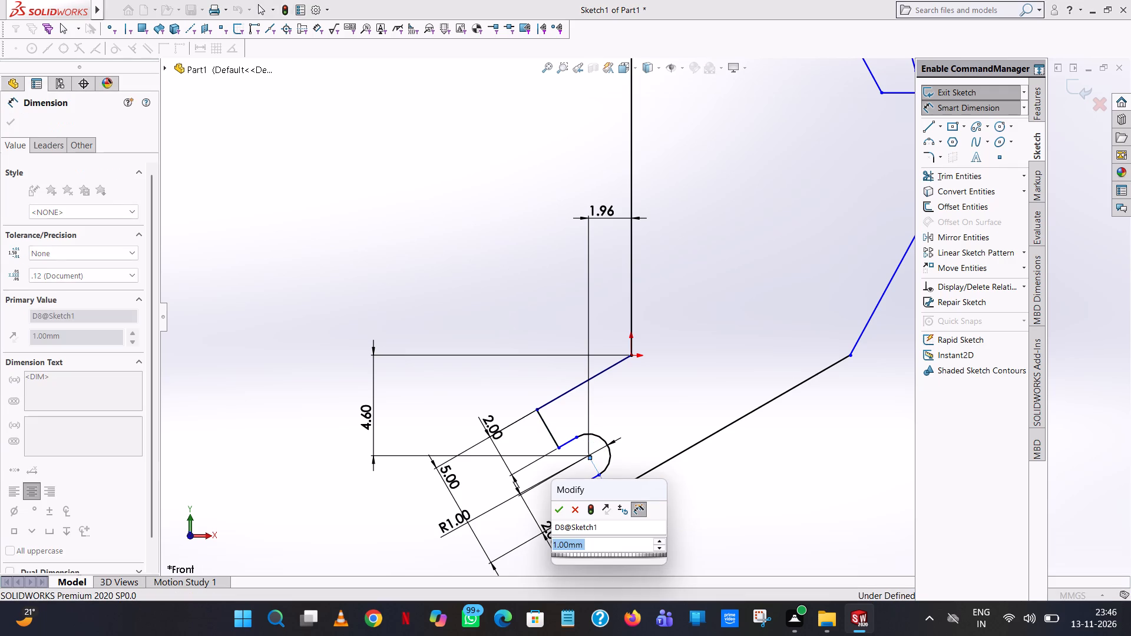
click(561, 513)
click(798, 514)
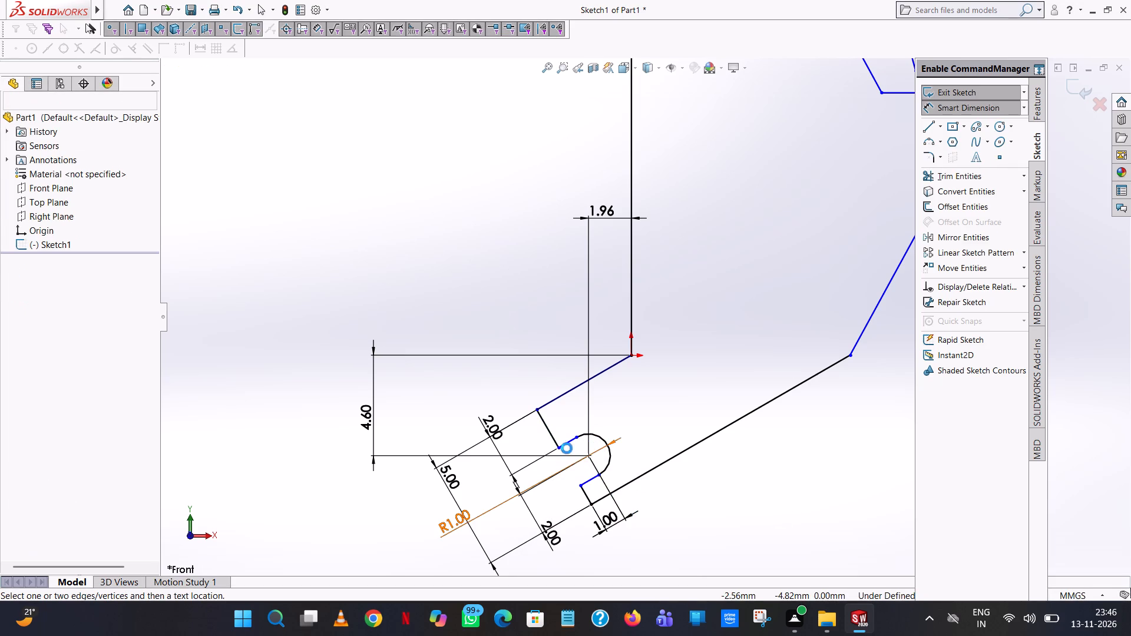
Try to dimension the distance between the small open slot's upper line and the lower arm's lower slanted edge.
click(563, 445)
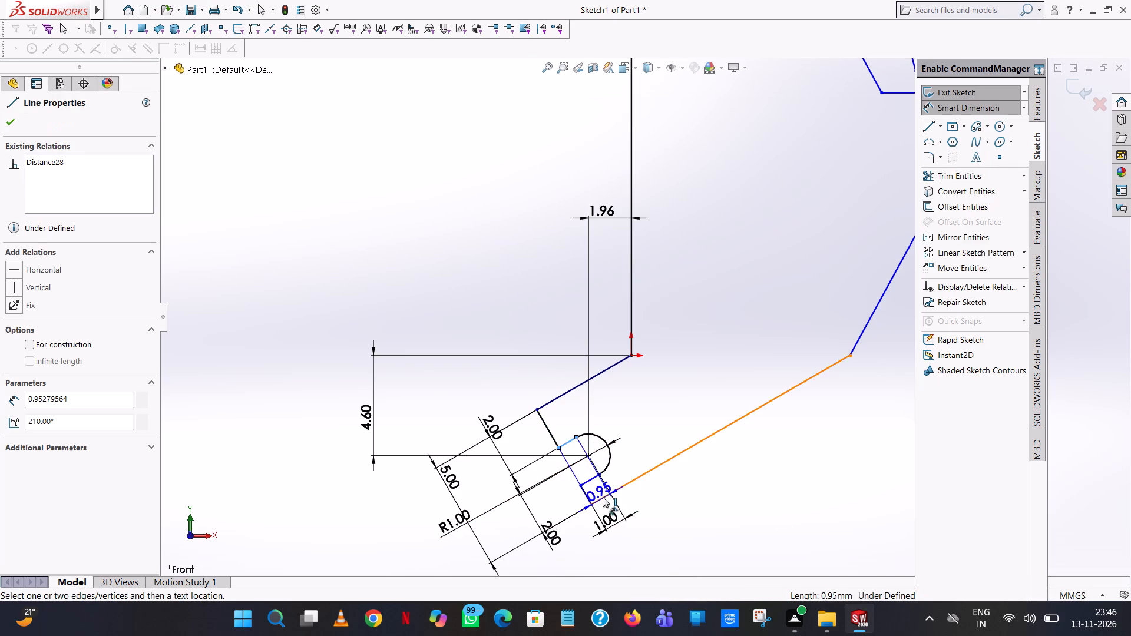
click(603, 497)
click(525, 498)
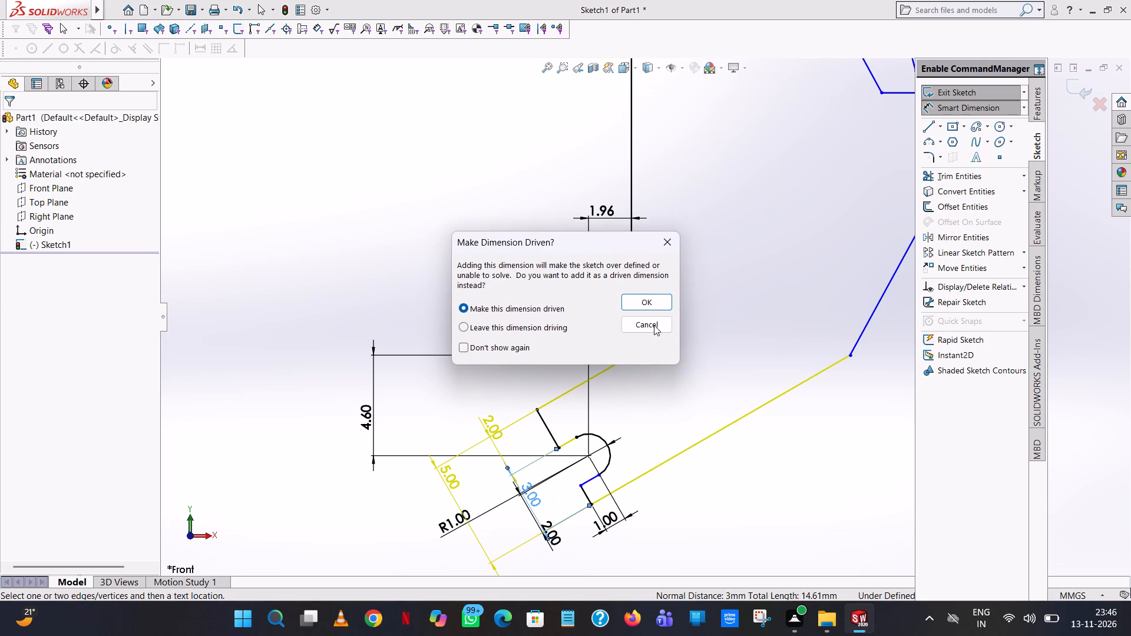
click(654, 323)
Dimension the perpendicular distance between the small open slot's lower line and the lower arm's upper slanted edge.
click(590, 477)
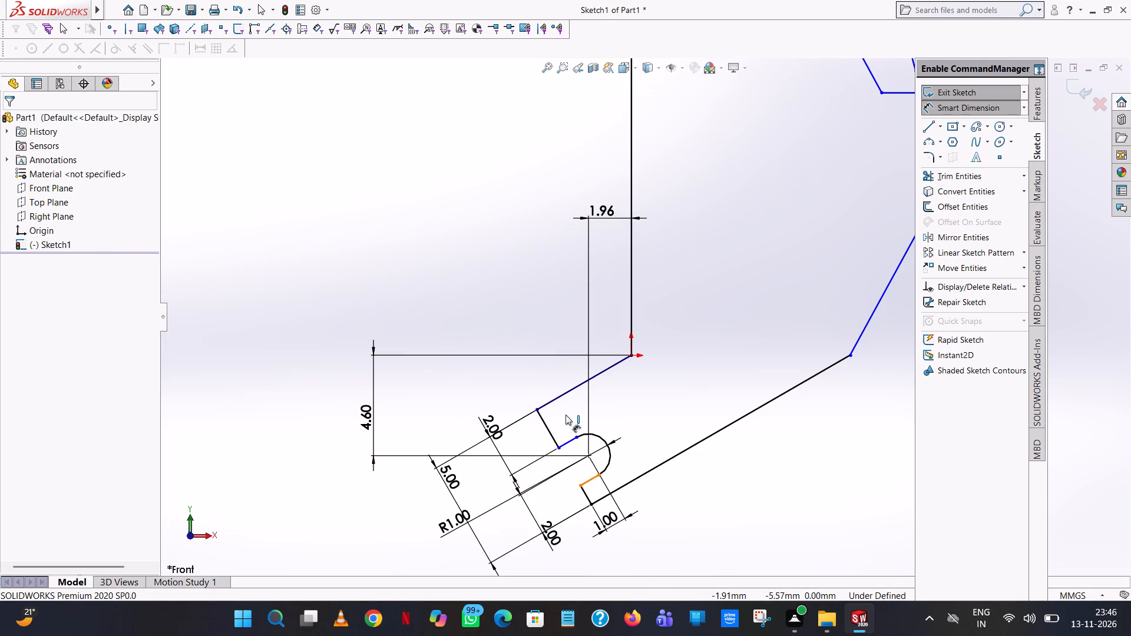
click(561, 397)
click(463, 425)
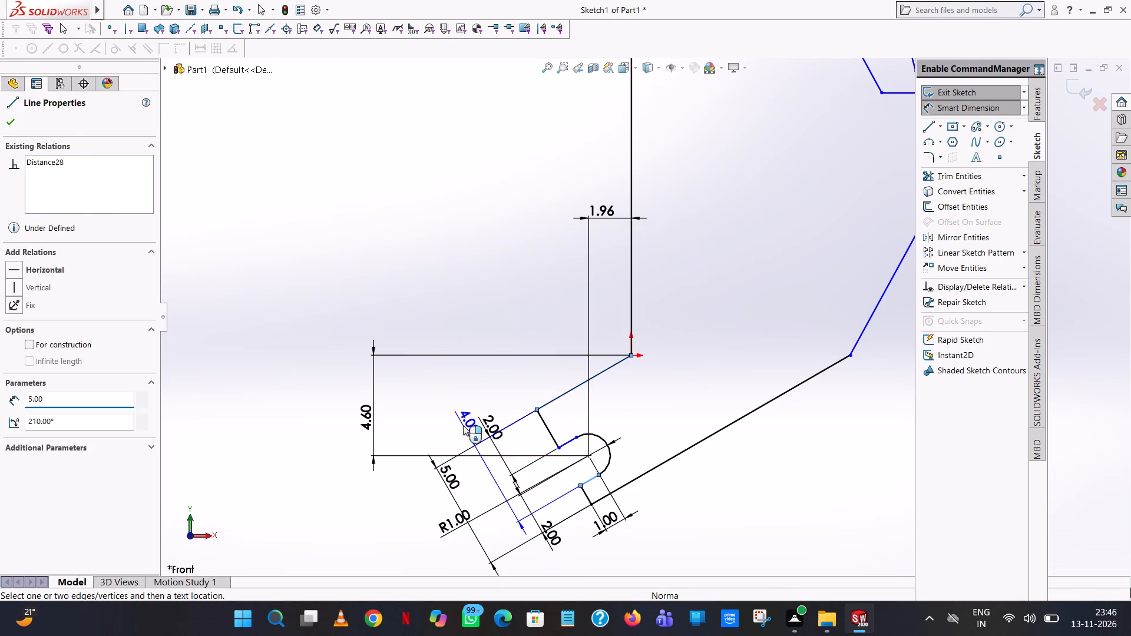
click(405, 409)
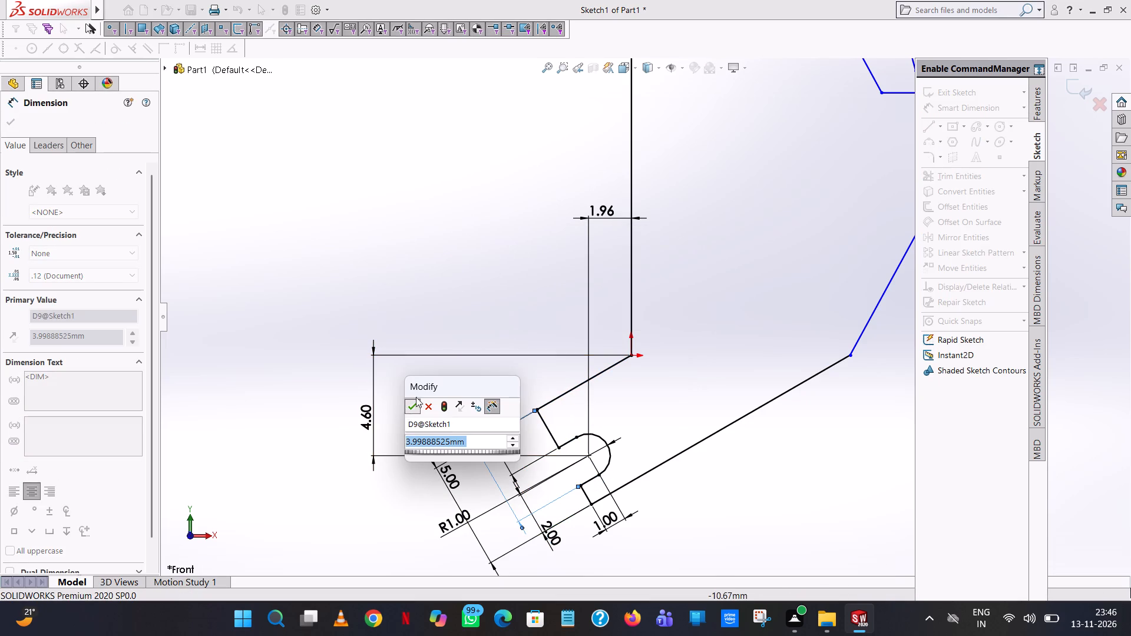
click(472, 327)
Dimension the length of the long slanted outer edge running from the lower arm up to the rounded upper end.
scroll(636, 331, down, 4)
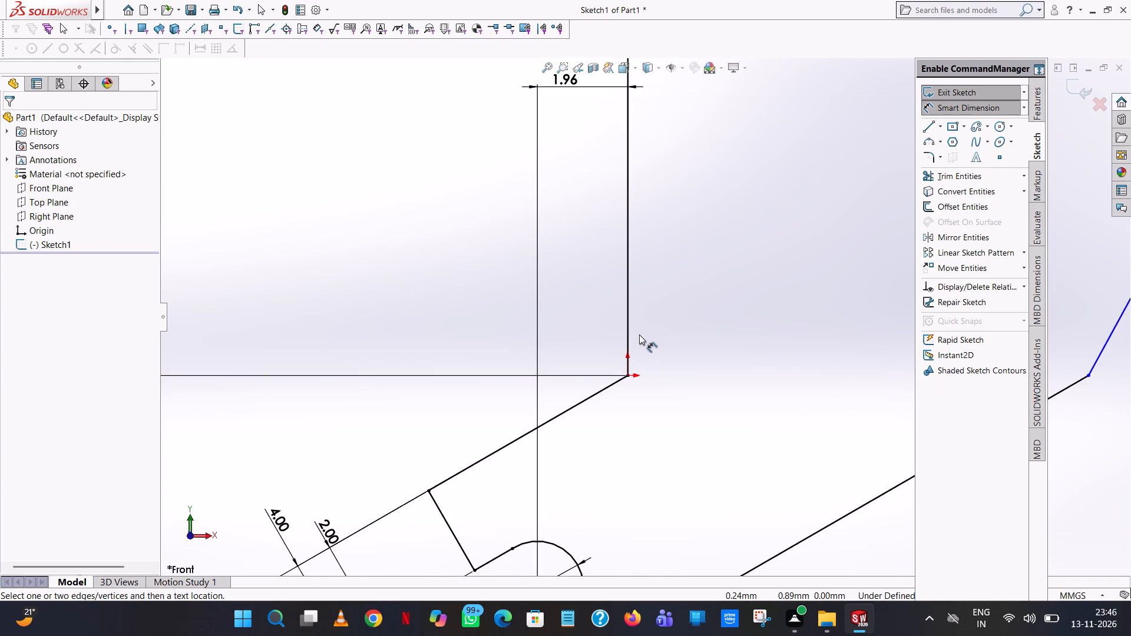
scroll(639, 334, up, 17)
click(801, 236)
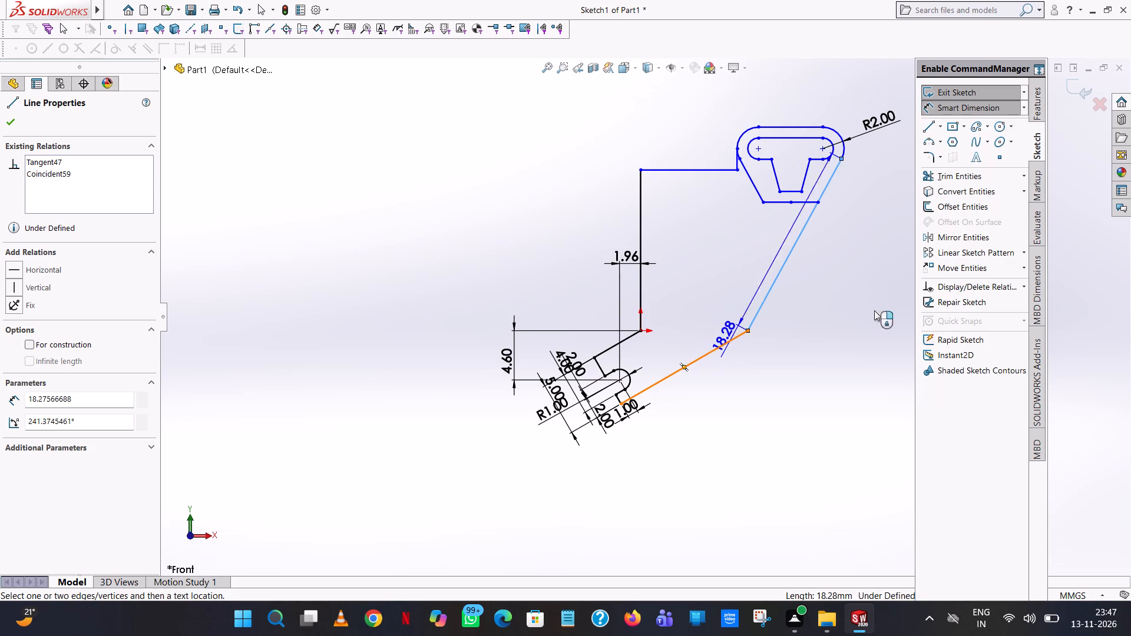
click(825, 309)
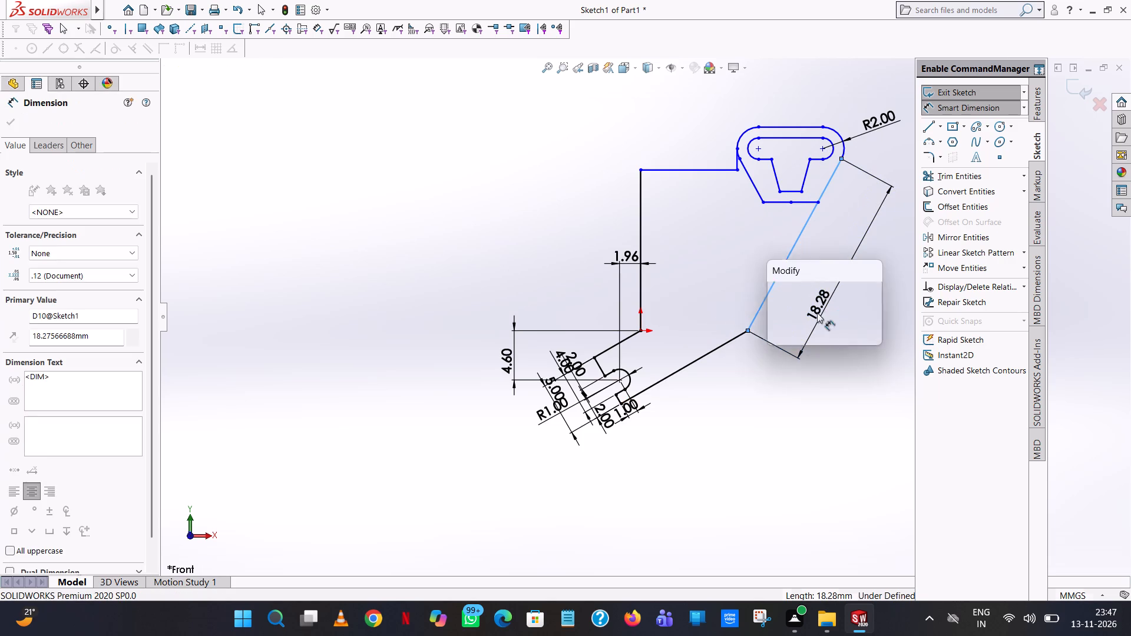
click(776, 294)
click(685, 244)
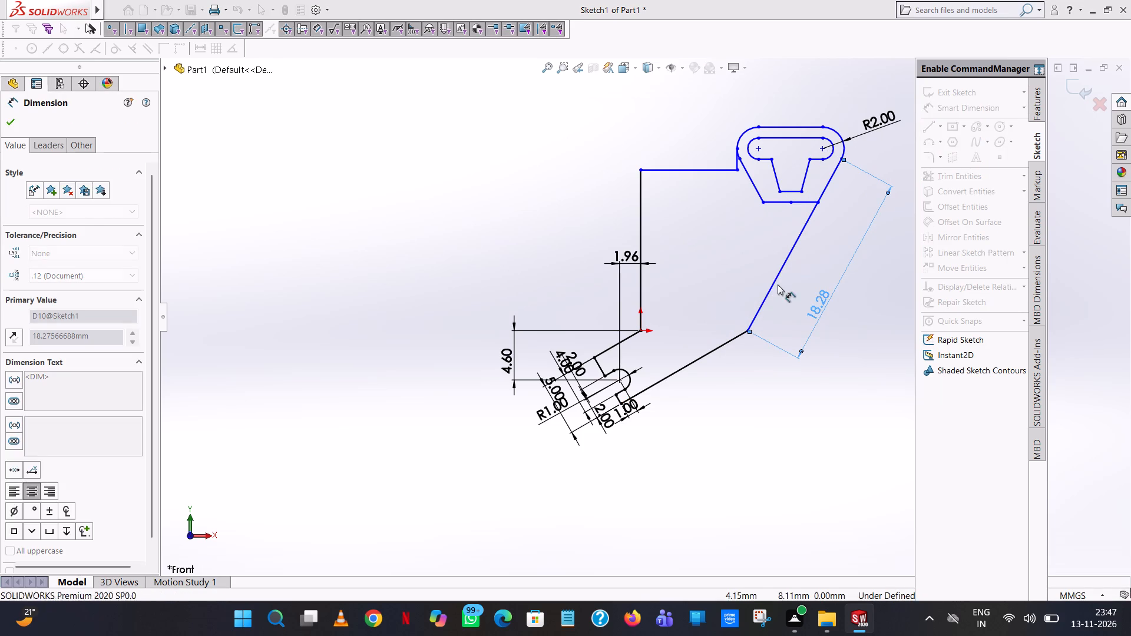
Dimension the vertical height of the long slanted outer edge.
click(775, 275)
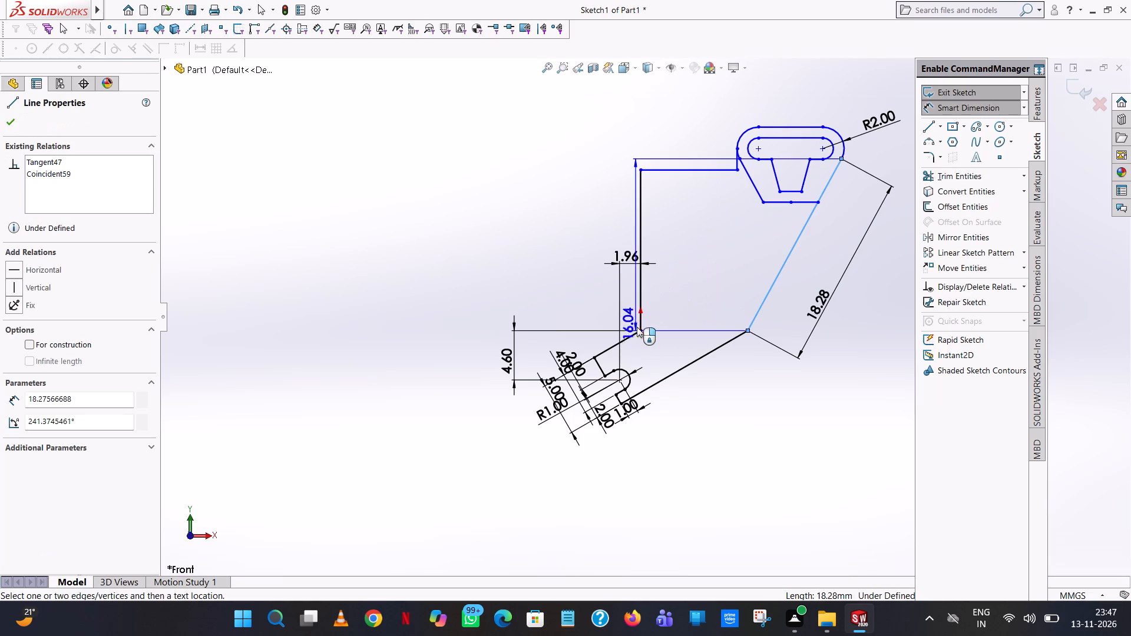
click(545, 298)
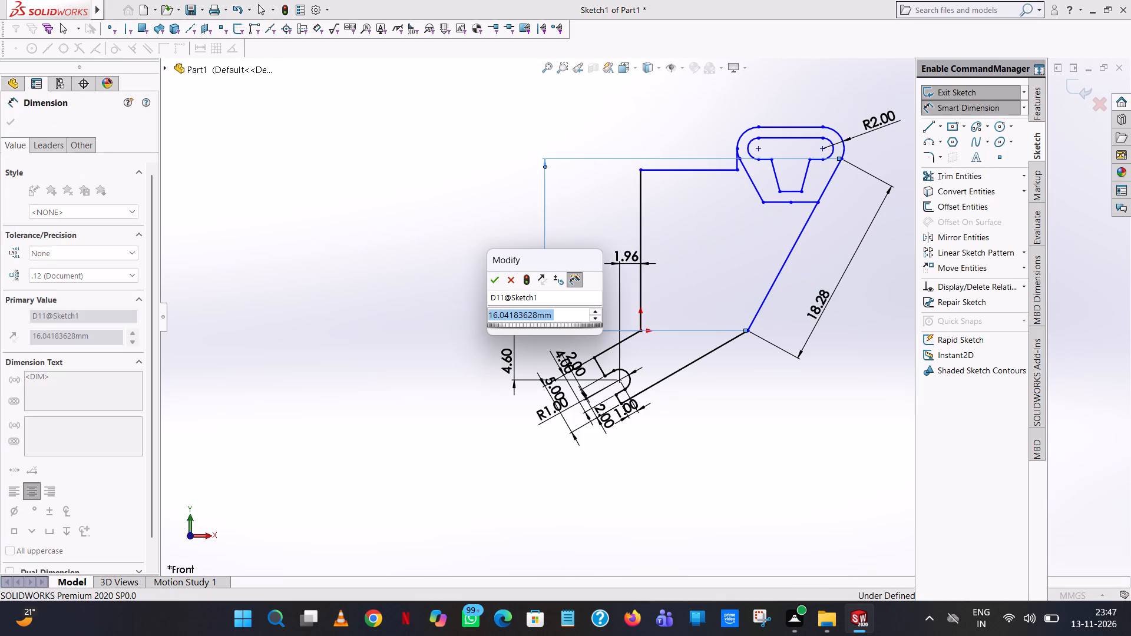
click(491, 280)
click(463, 204)
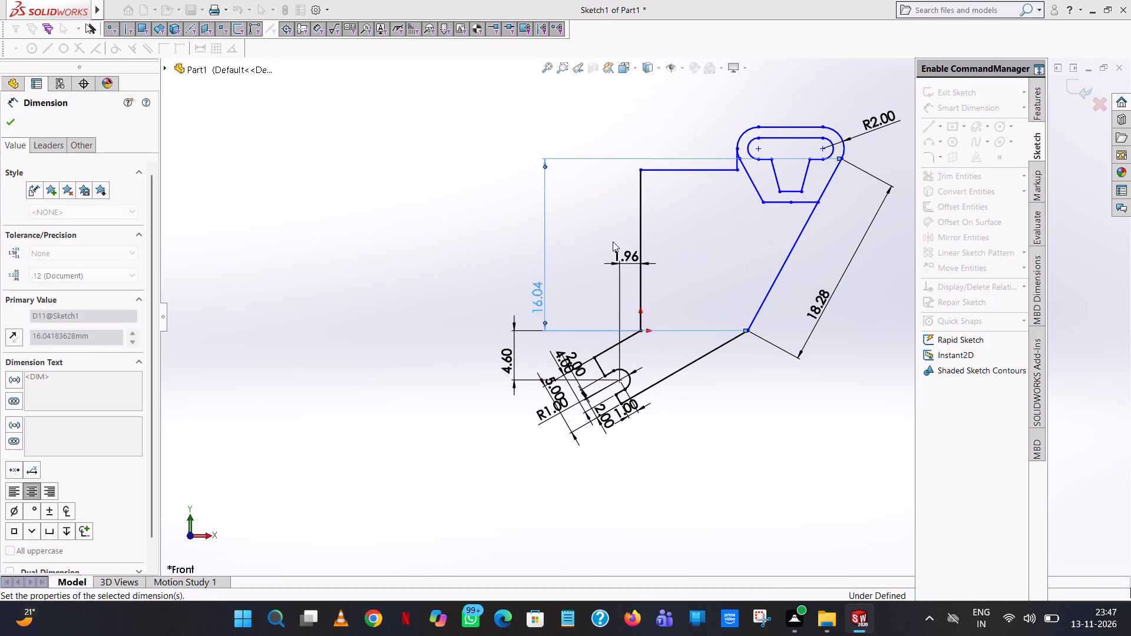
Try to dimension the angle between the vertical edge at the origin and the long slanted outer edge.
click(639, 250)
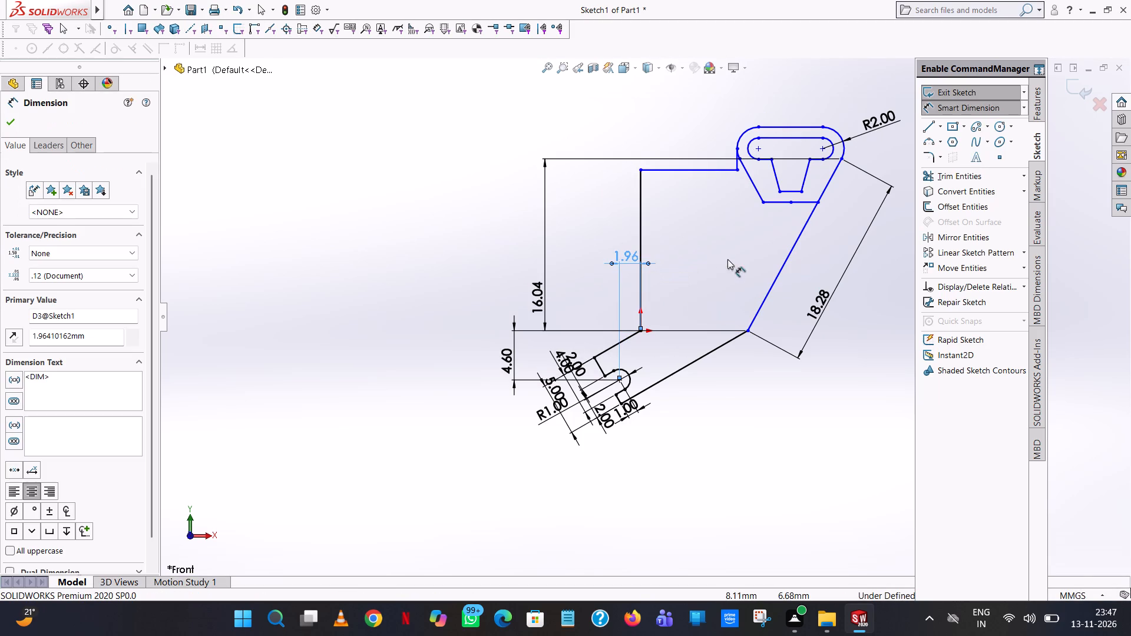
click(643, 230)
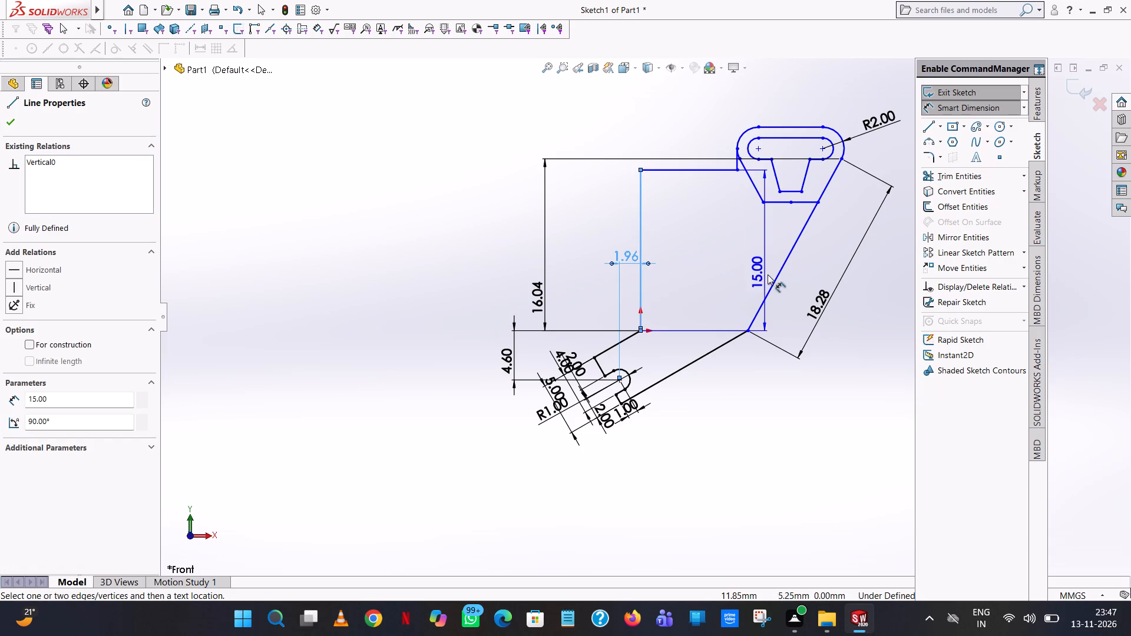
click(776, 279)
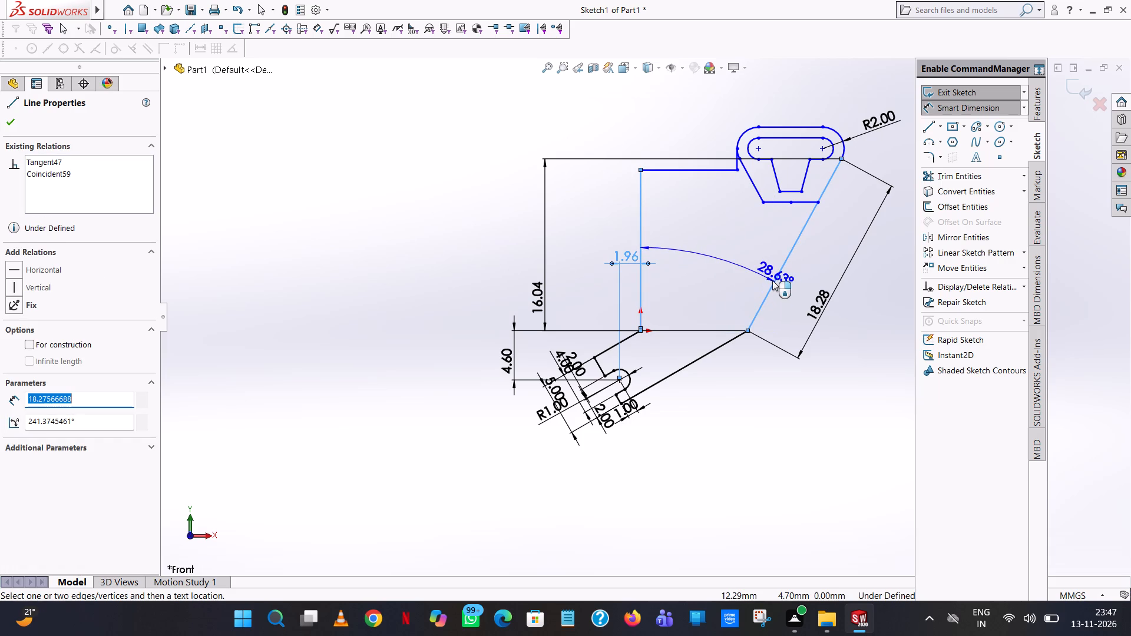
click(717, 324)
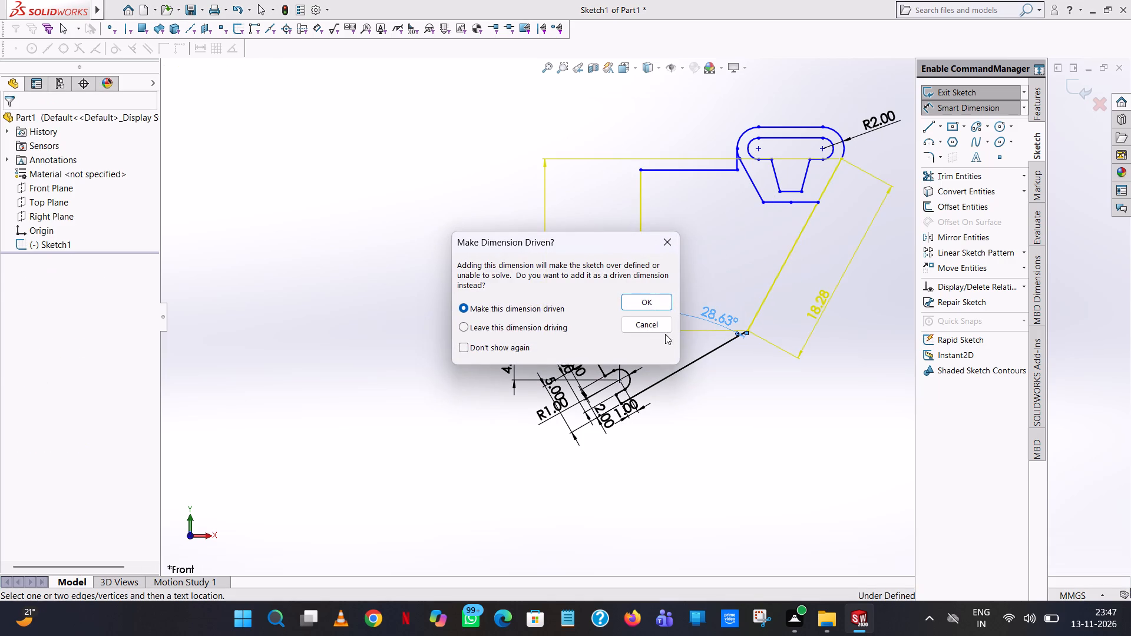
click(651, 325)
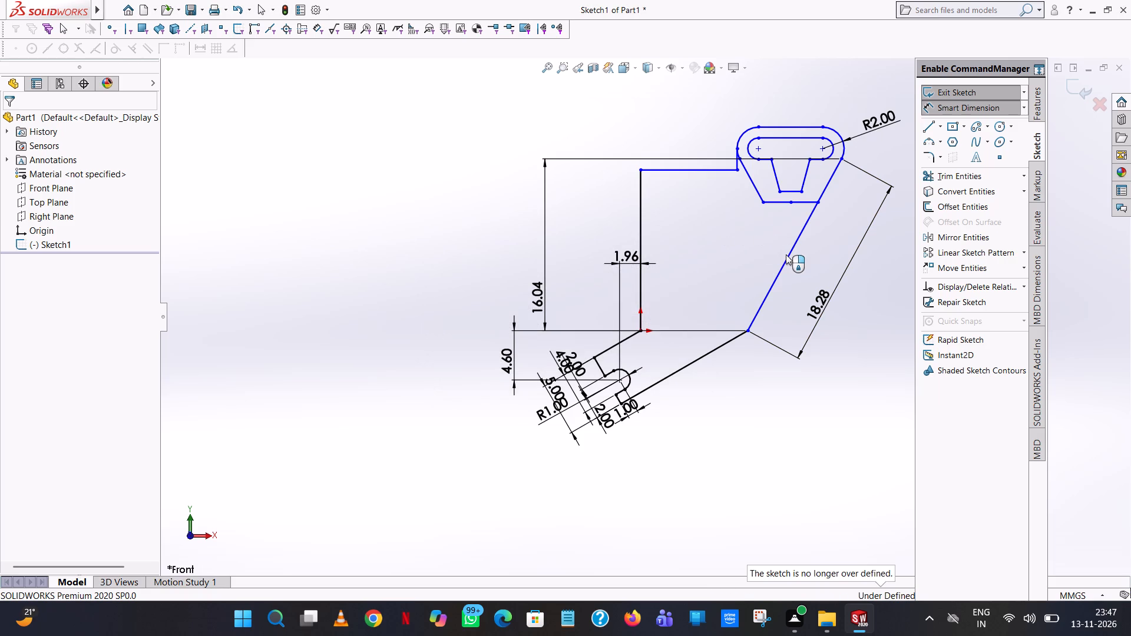
Dimension the perpendicular distance between the long slanted outer edge and the origin.
click(788, 255)
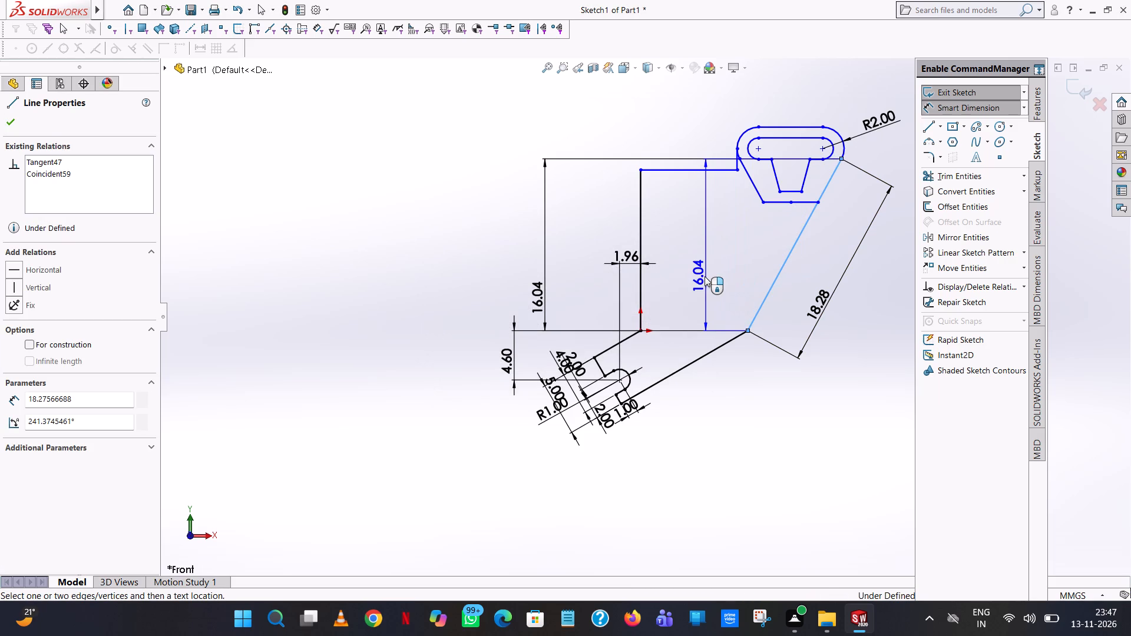
click(642, 331)
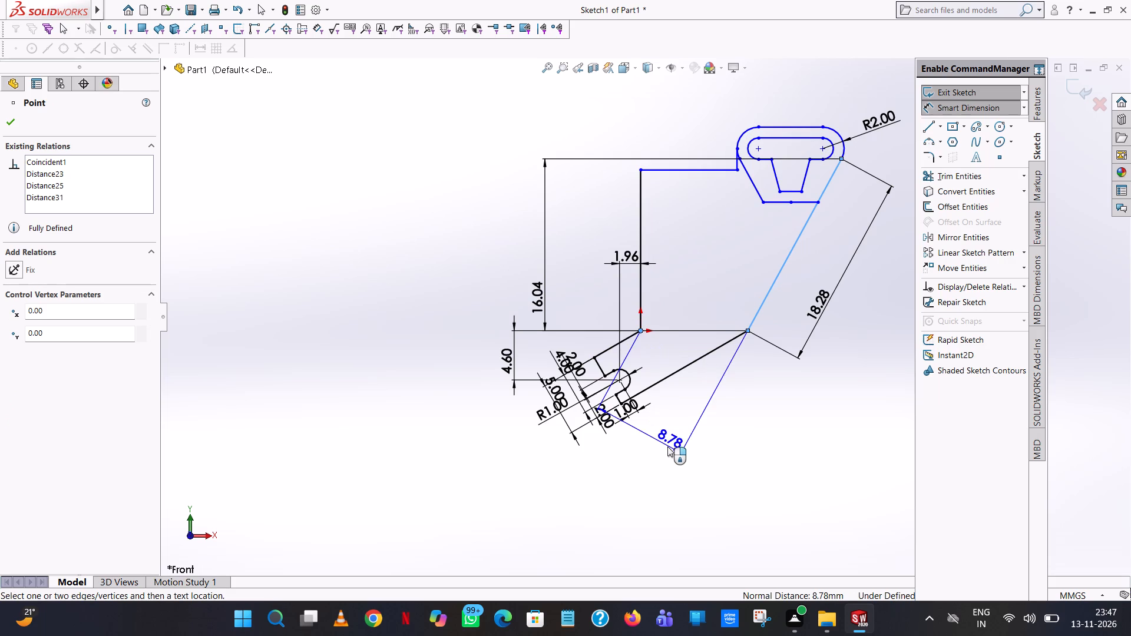
click(667, 448)
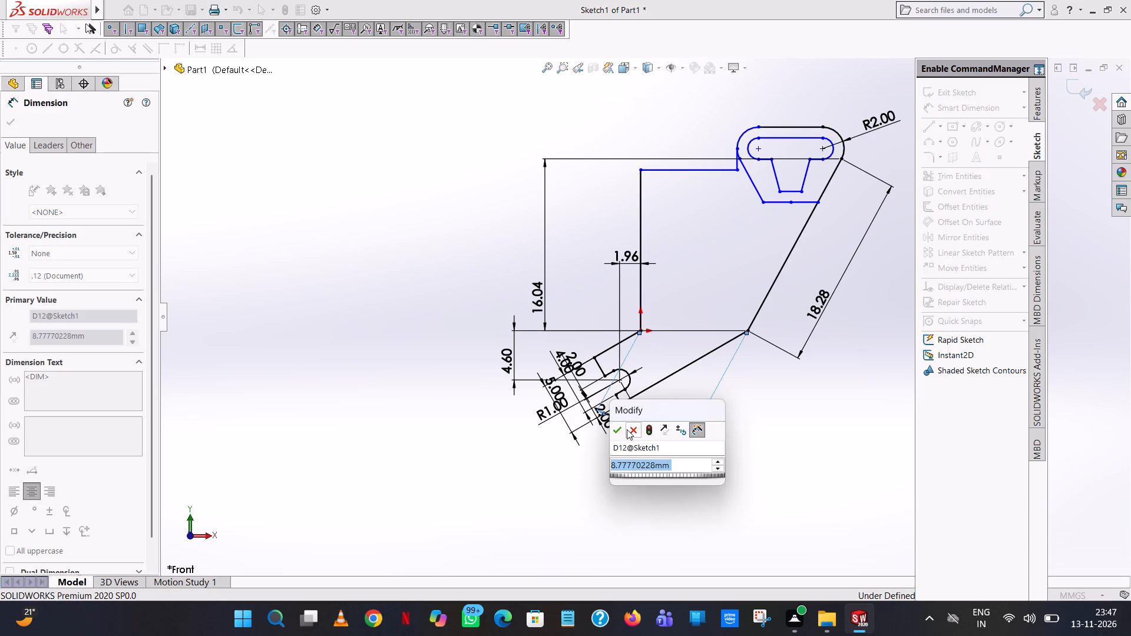
click(621, 429)
click(803, 405)
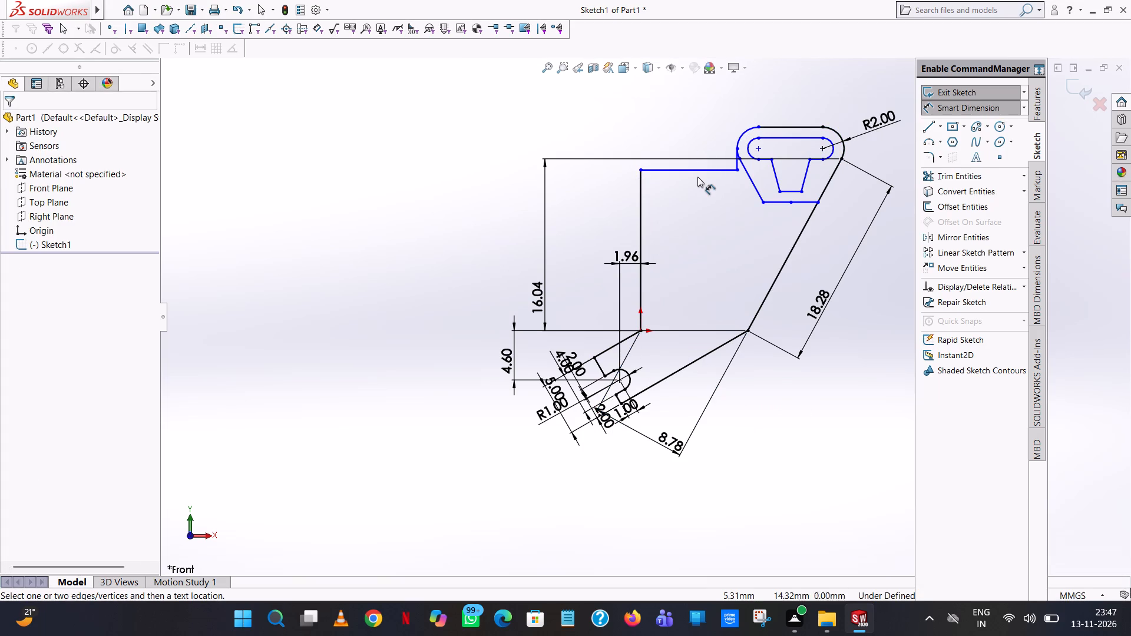
Dimension the length of the upper horizontal edge leading to the rounded upper end.
click(697, 173)
click(682, 124)
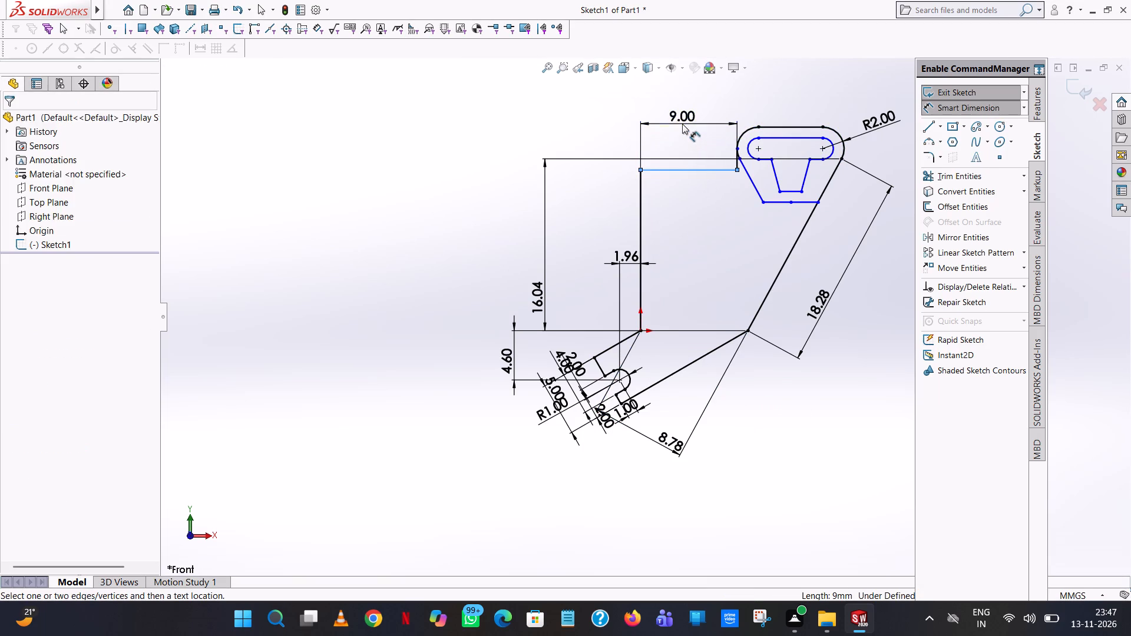
click(631, 104)
click(591, 122)
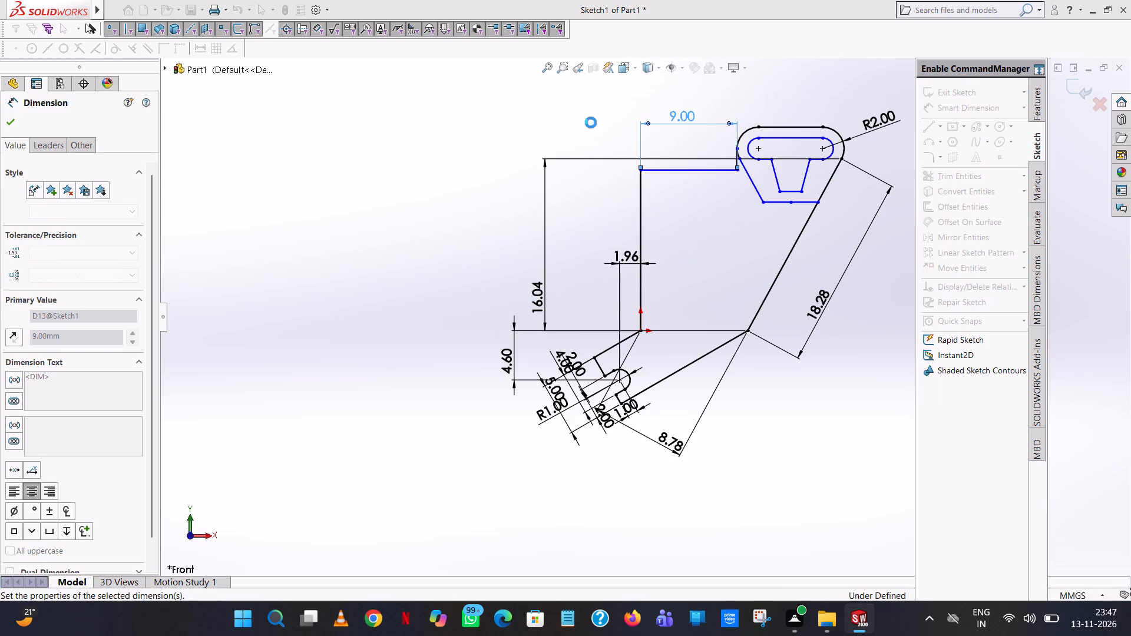
Dimension the vertical distance between the upper horizontal edge and the origin.
click(674, 170)
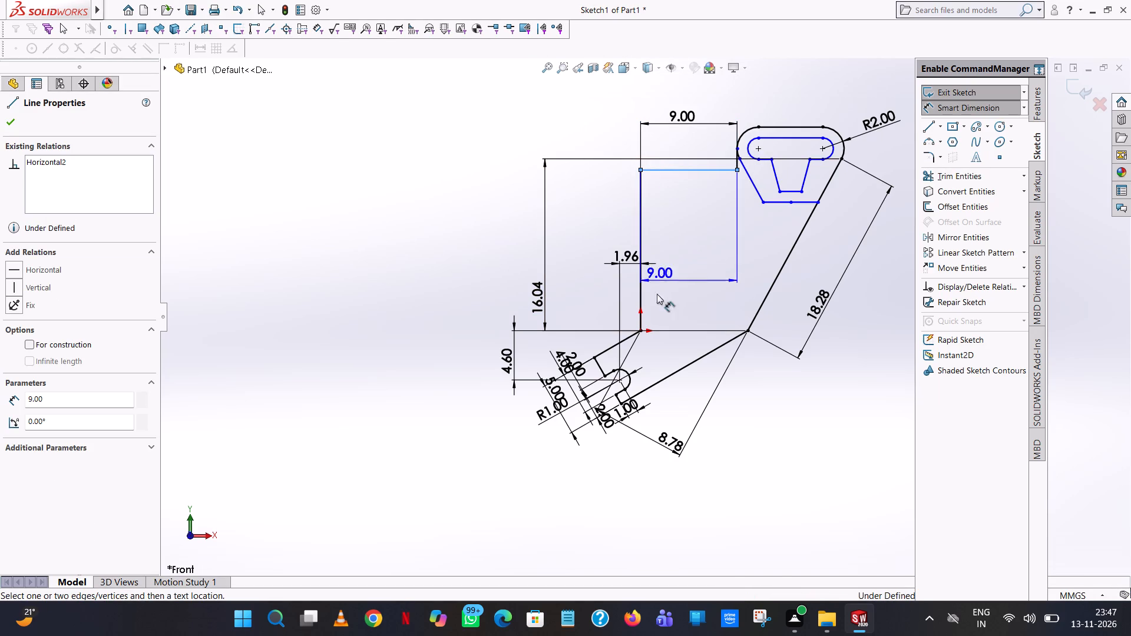
click(640, 330)
click(457, 237)
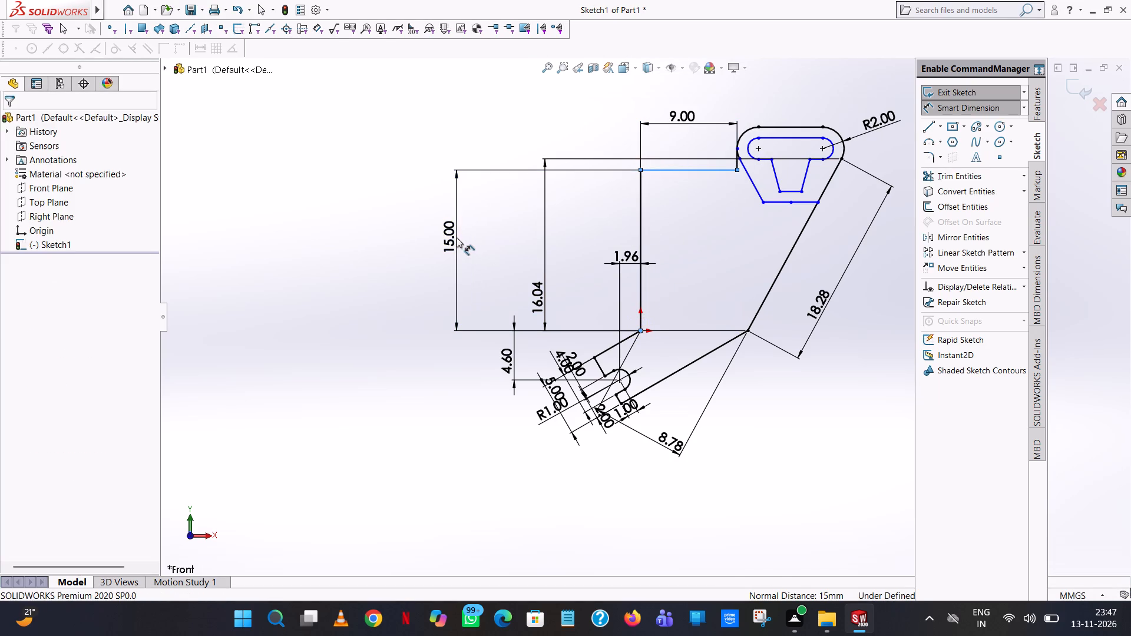
click(399, 220)
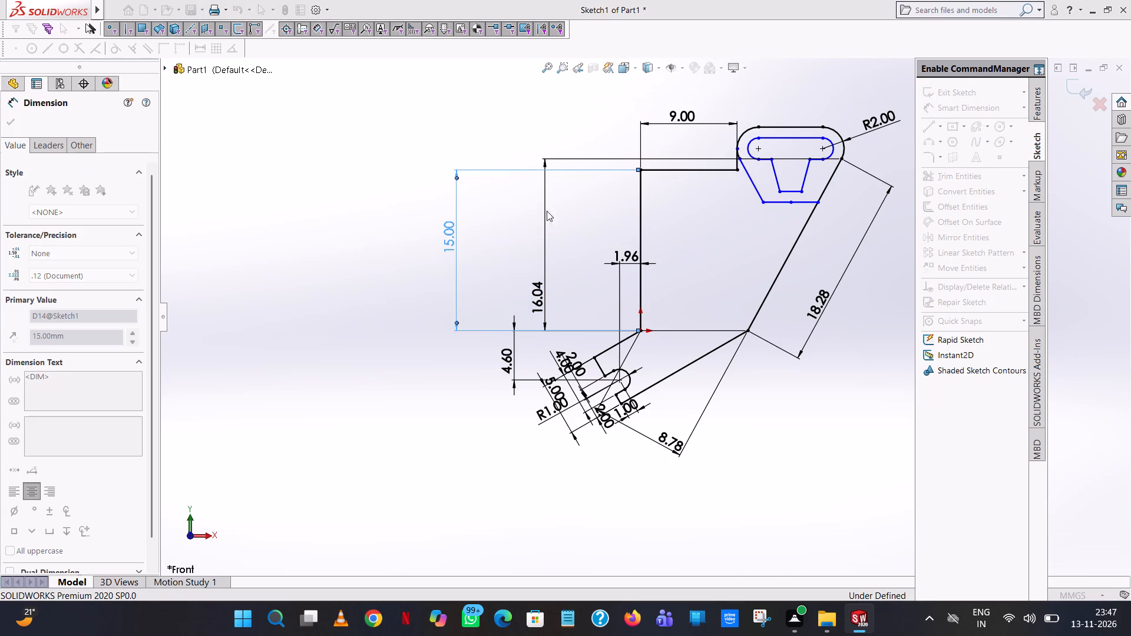
scroll(833, 151, down, 8)
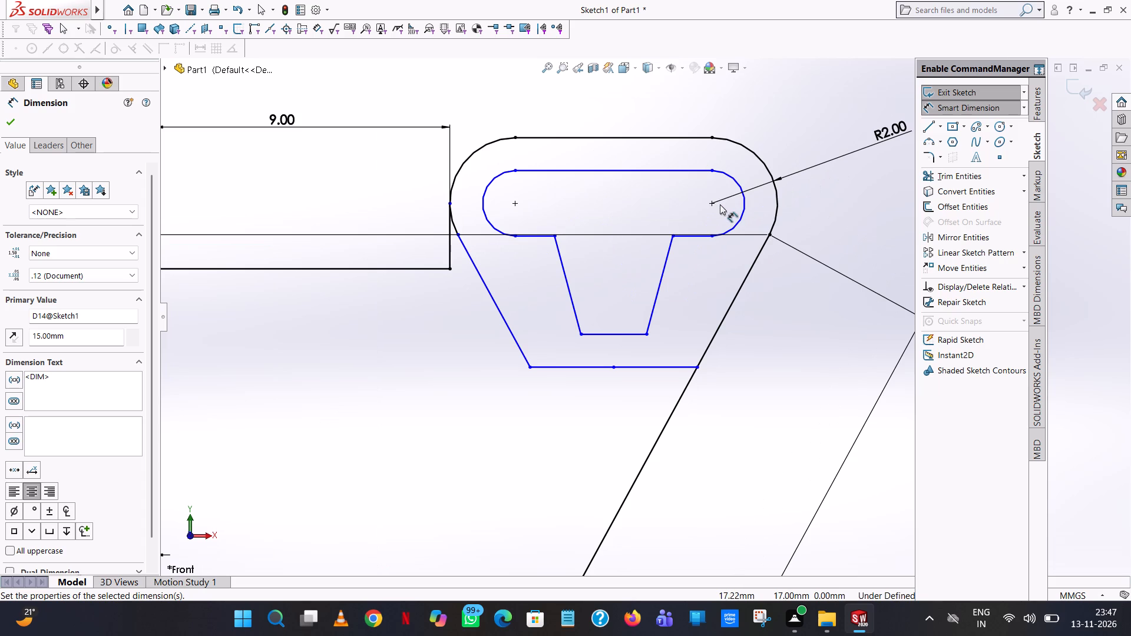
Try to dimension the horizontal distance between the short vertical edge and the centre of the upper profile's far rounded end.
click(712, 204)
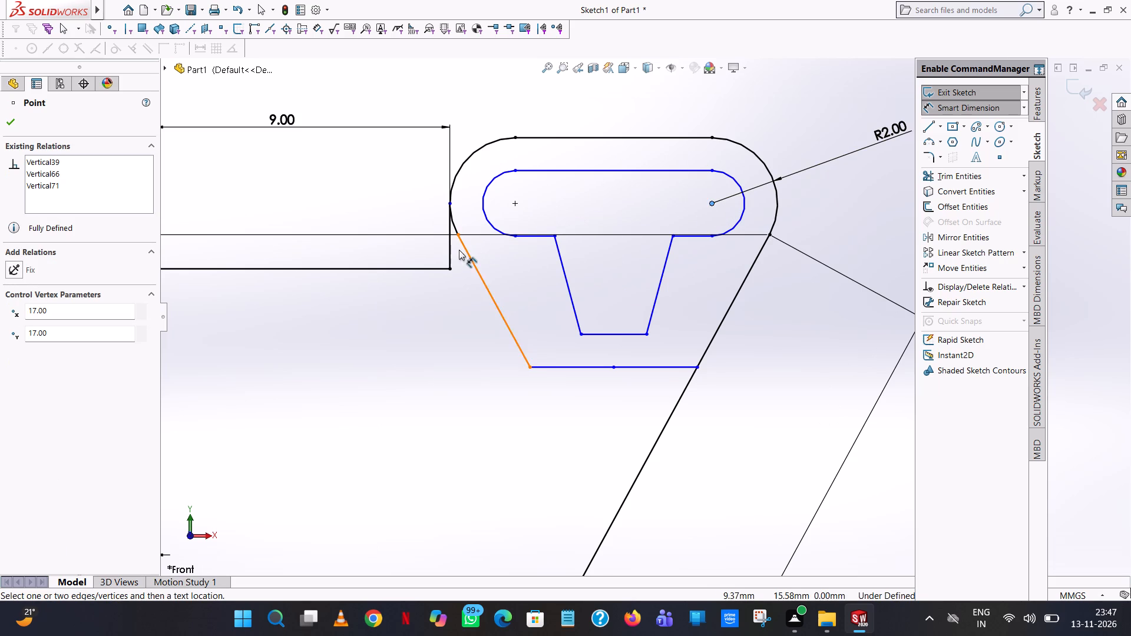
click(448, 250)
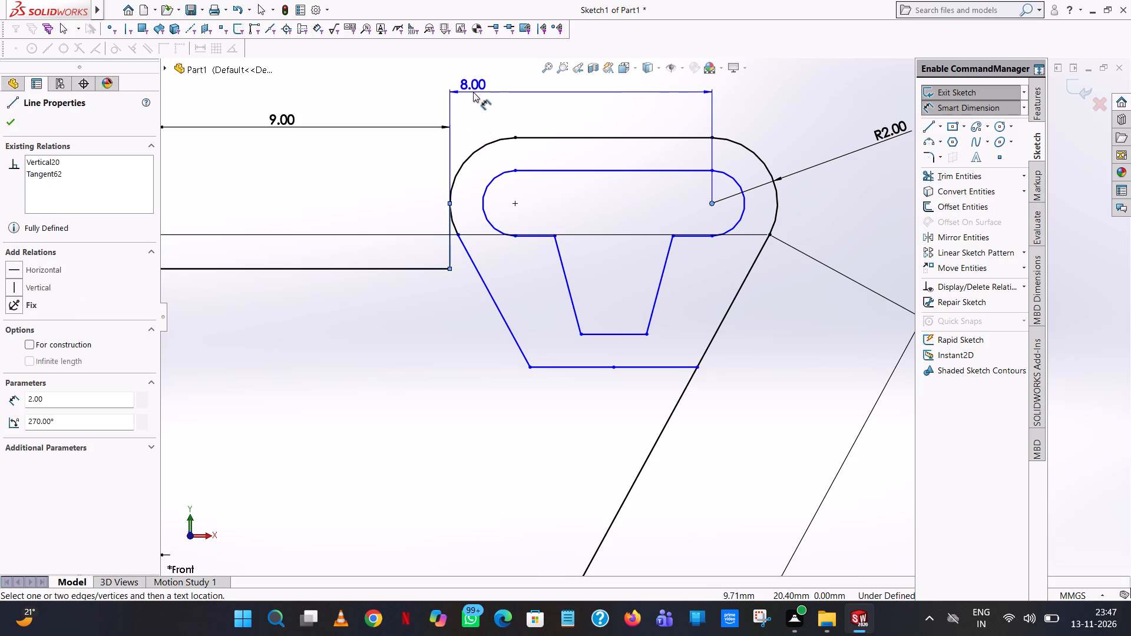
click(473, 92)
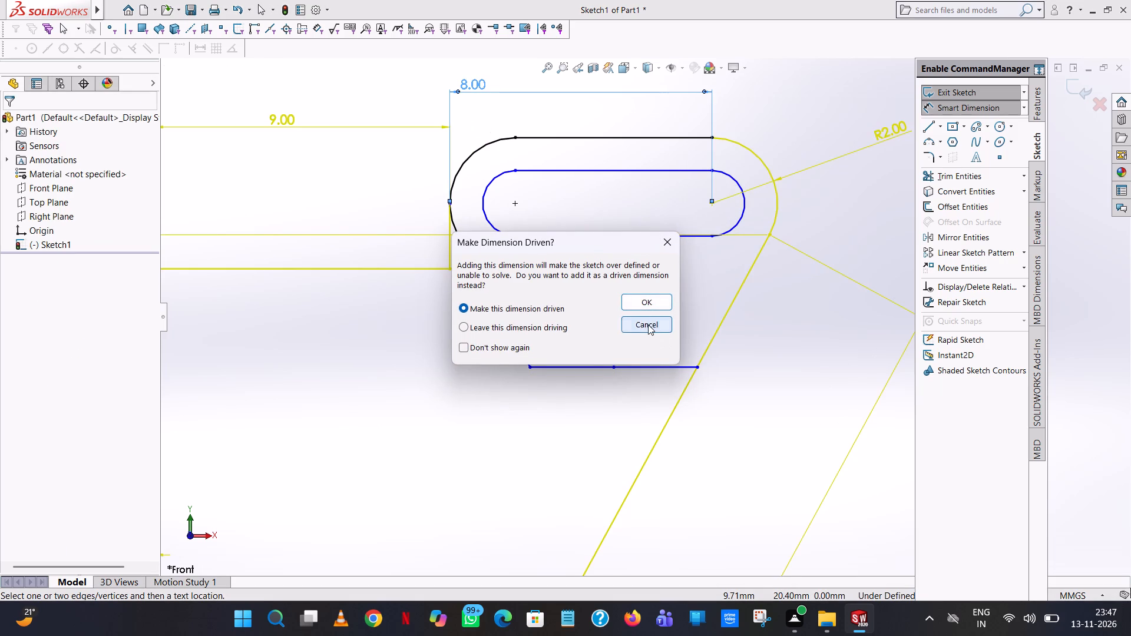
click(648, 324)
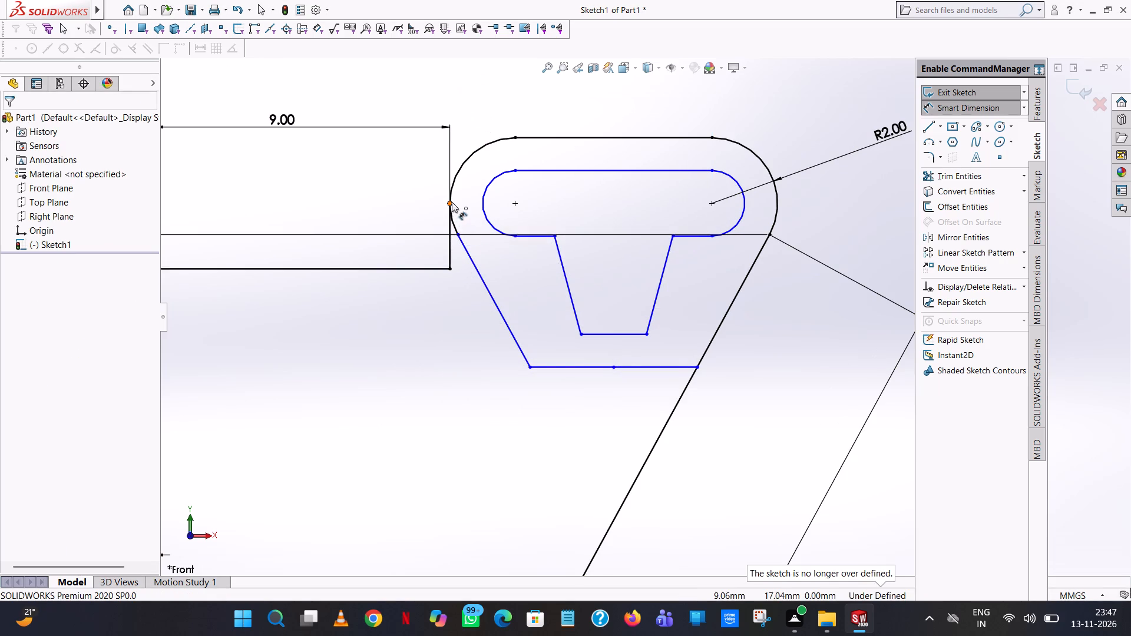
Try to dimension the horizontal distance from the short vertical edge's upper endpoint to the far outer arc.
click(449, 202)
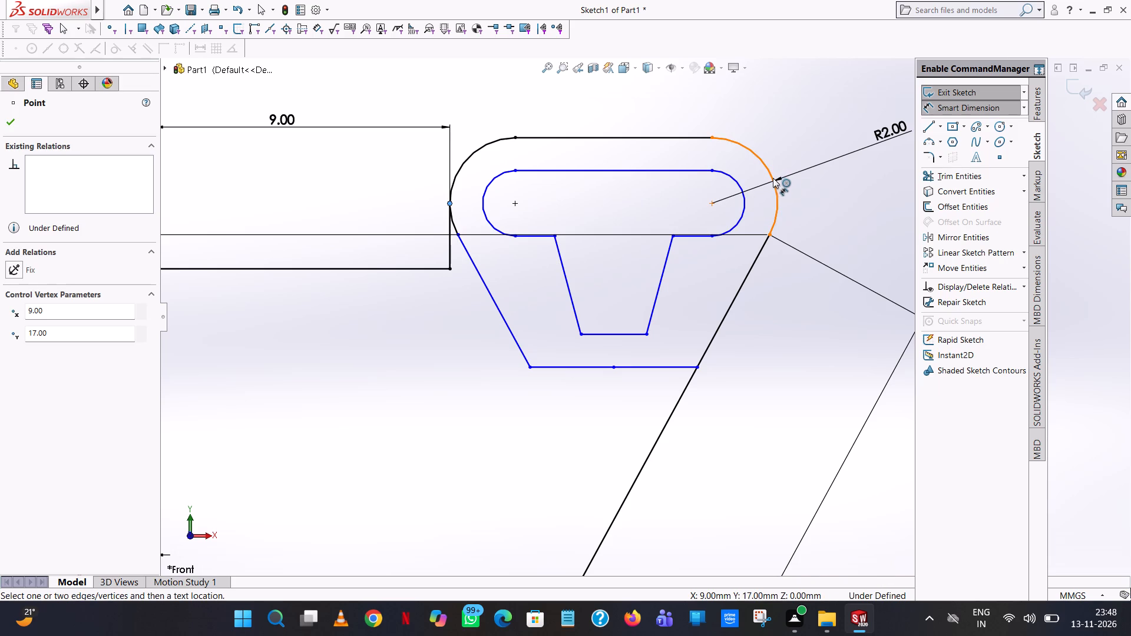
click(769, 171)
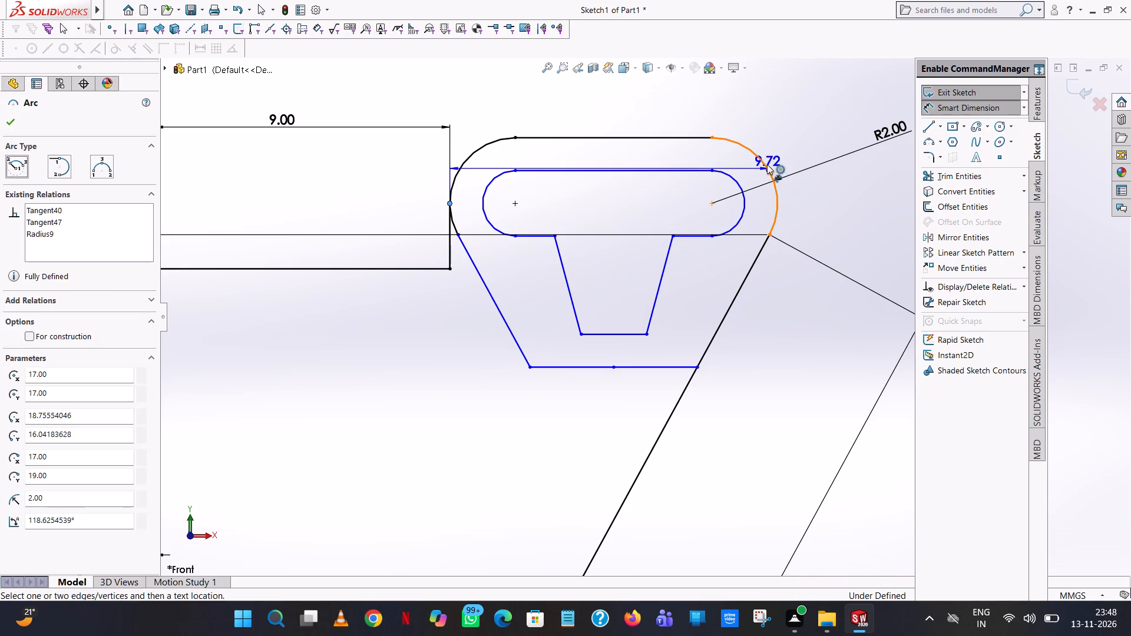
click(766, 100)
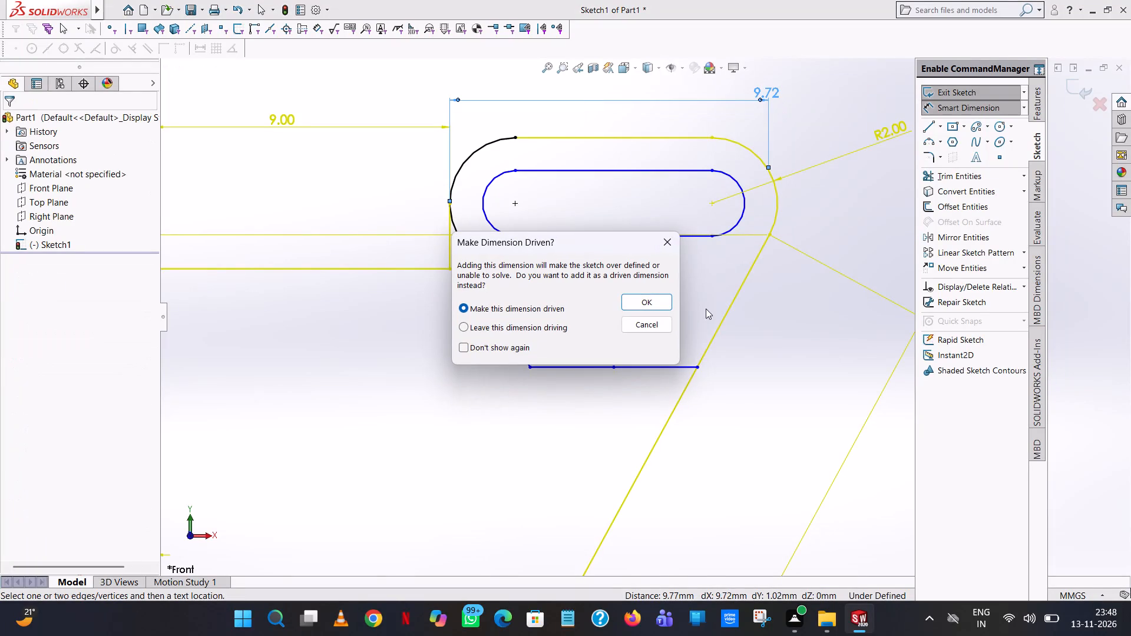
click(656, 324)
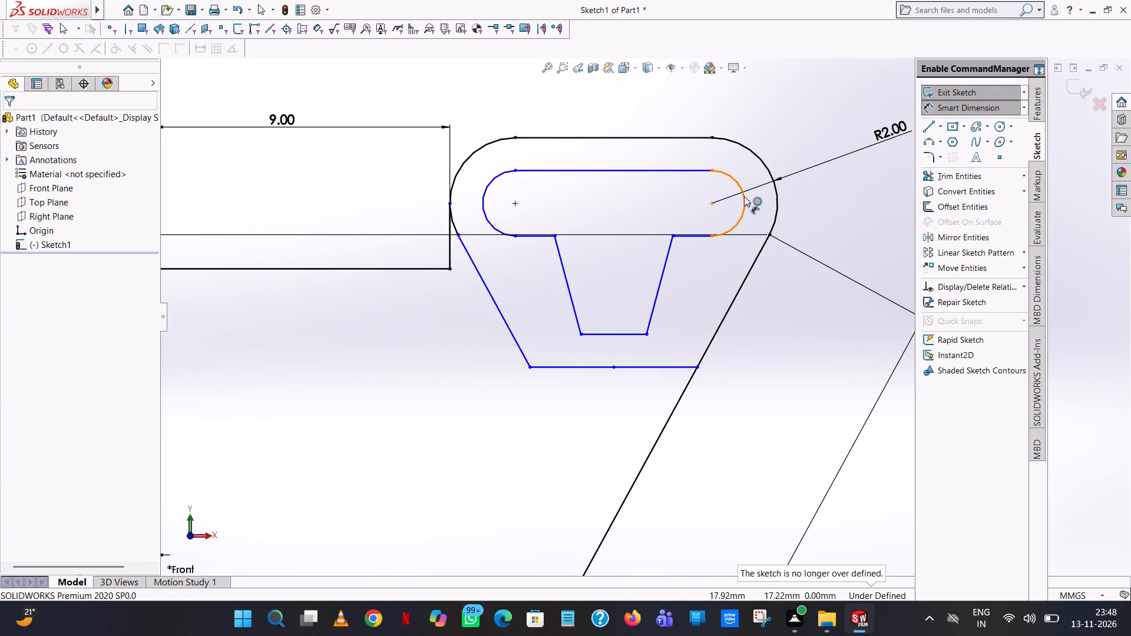
Dimension the radius of the inner slot's rounded end farthest from the origin.
click(739, 209)
click(746, 208)
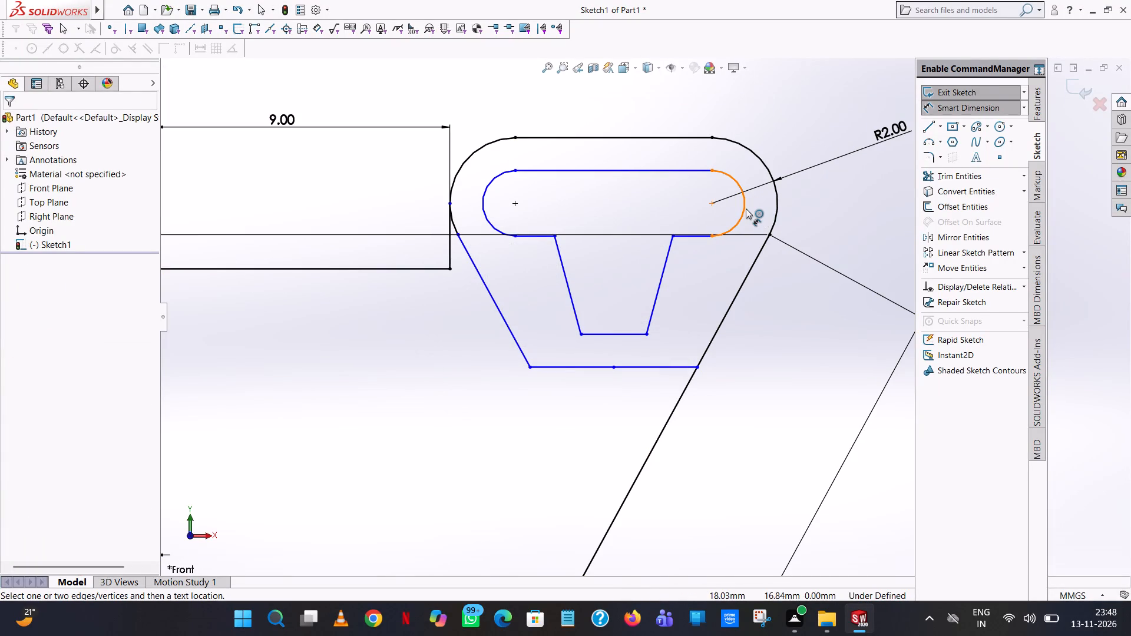
click(815, 208)
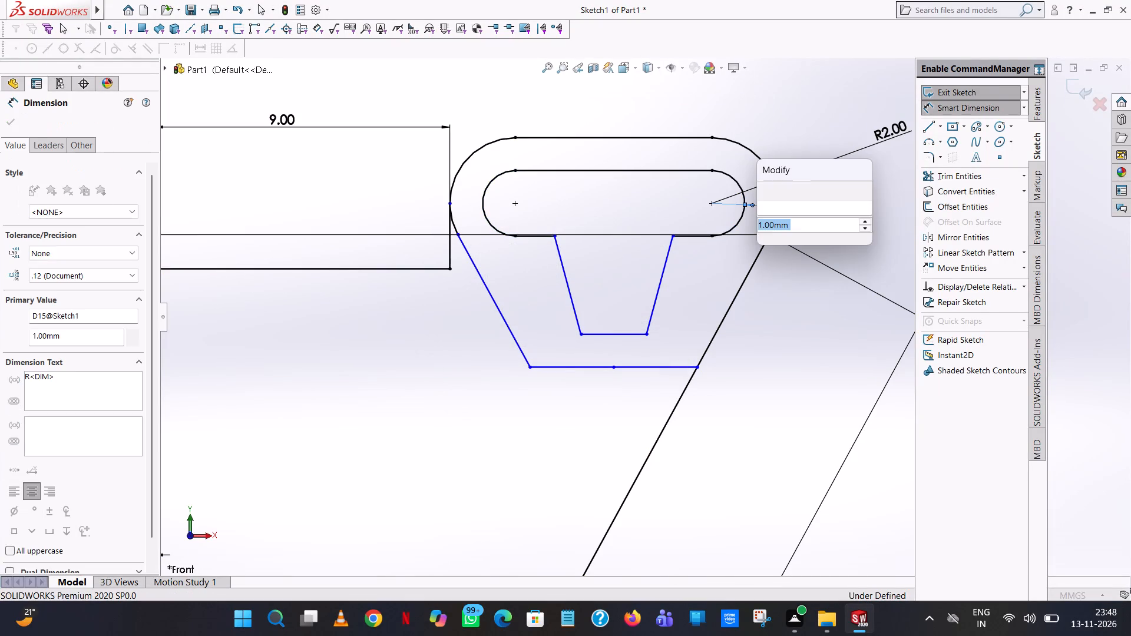
click(764, 189)
click(851, 215)
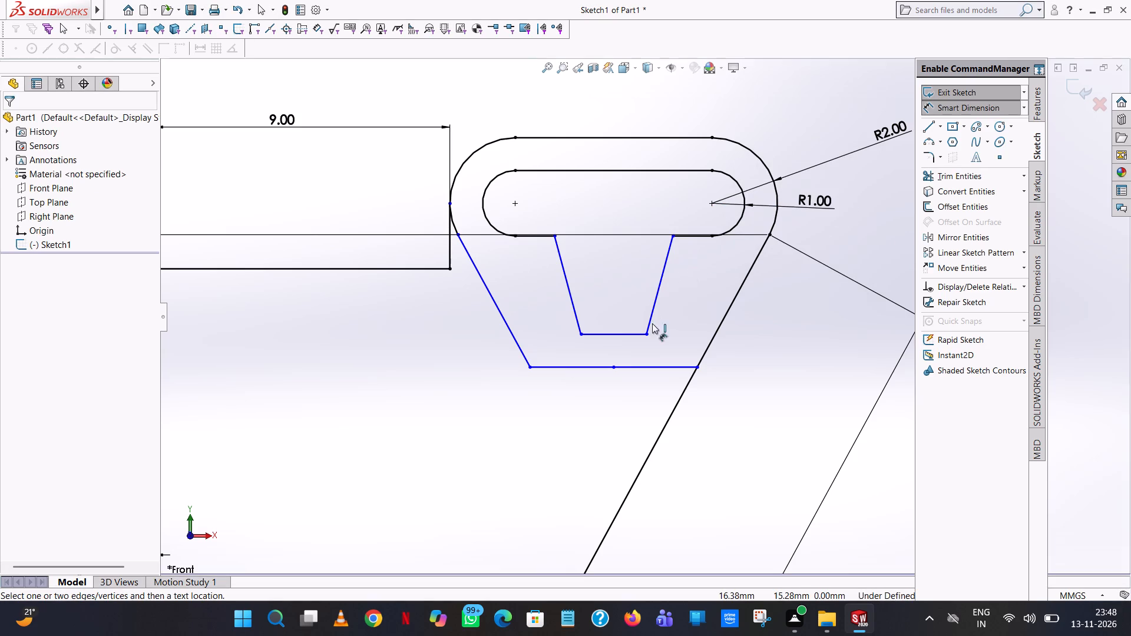
Dimension the vertical height of the short slanted outer edge beneath the rounded upper profile.
click(510, 325)
click(368, 317)
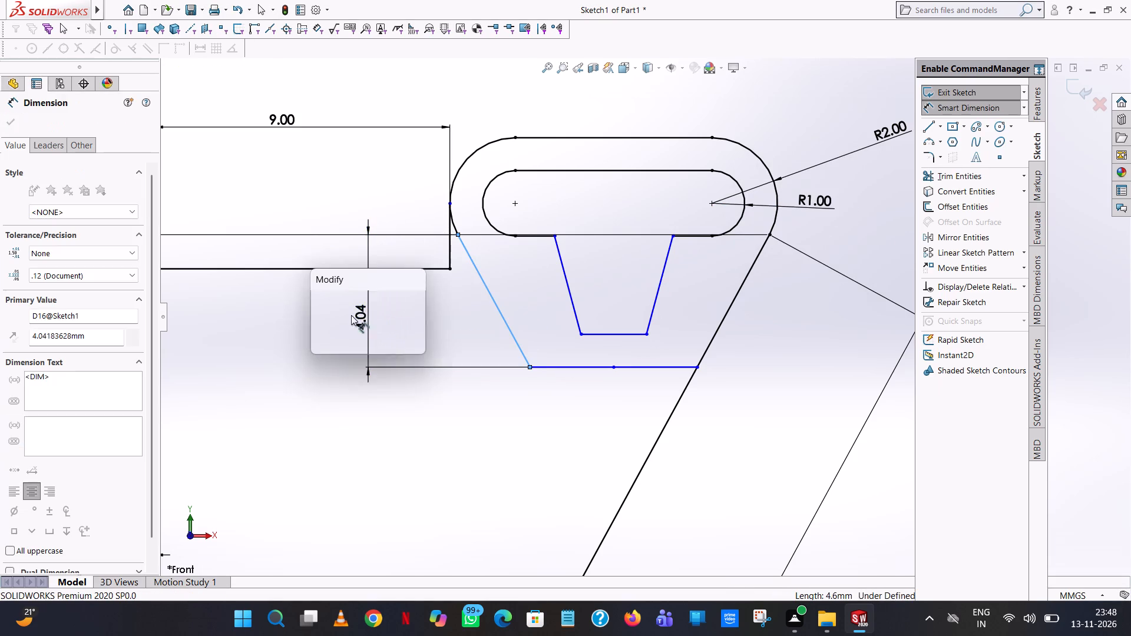
click(318, 303)
click(279, 332)
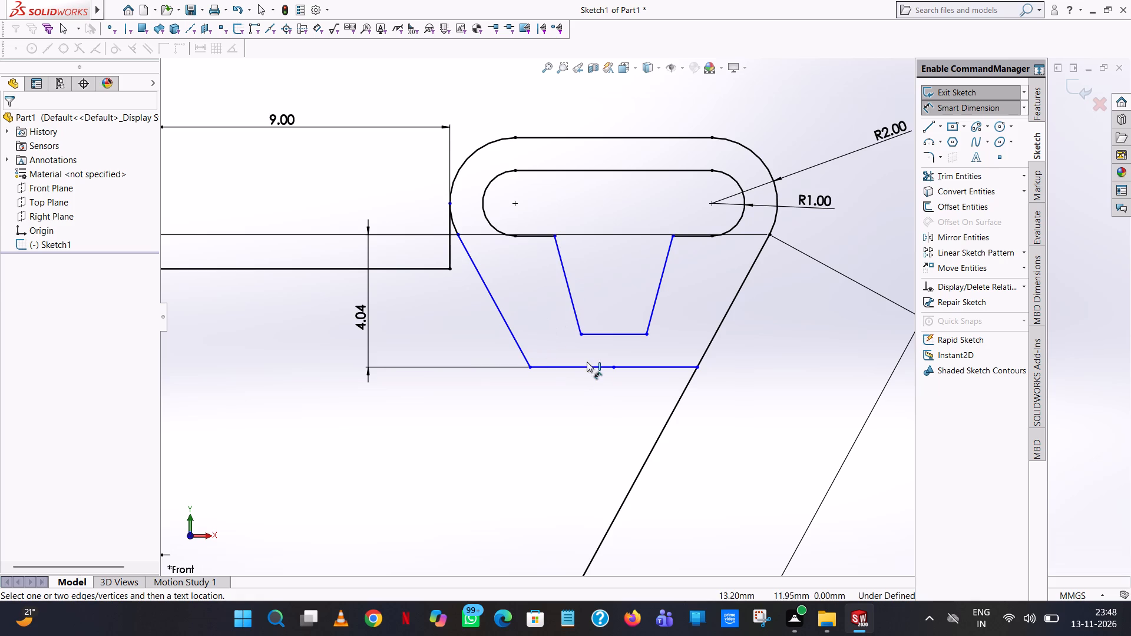
Dimension the horizontal distance between the endpoints of the lower outer edge beneath the trapezoid slot.
click(530, 369)
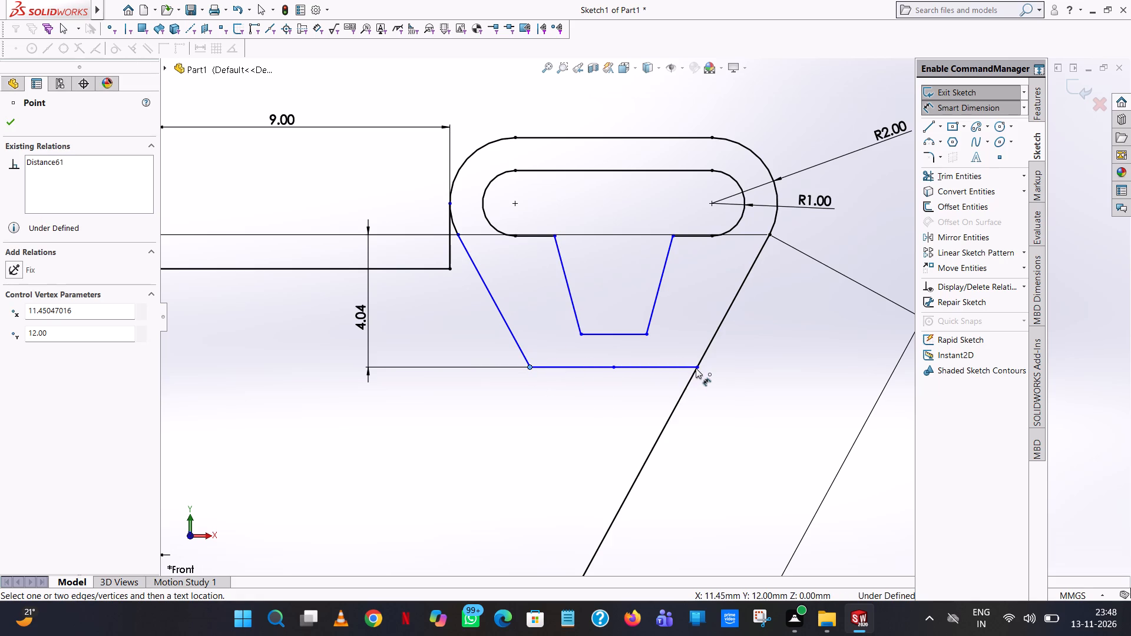
click(696, 368)
click(610, 451)
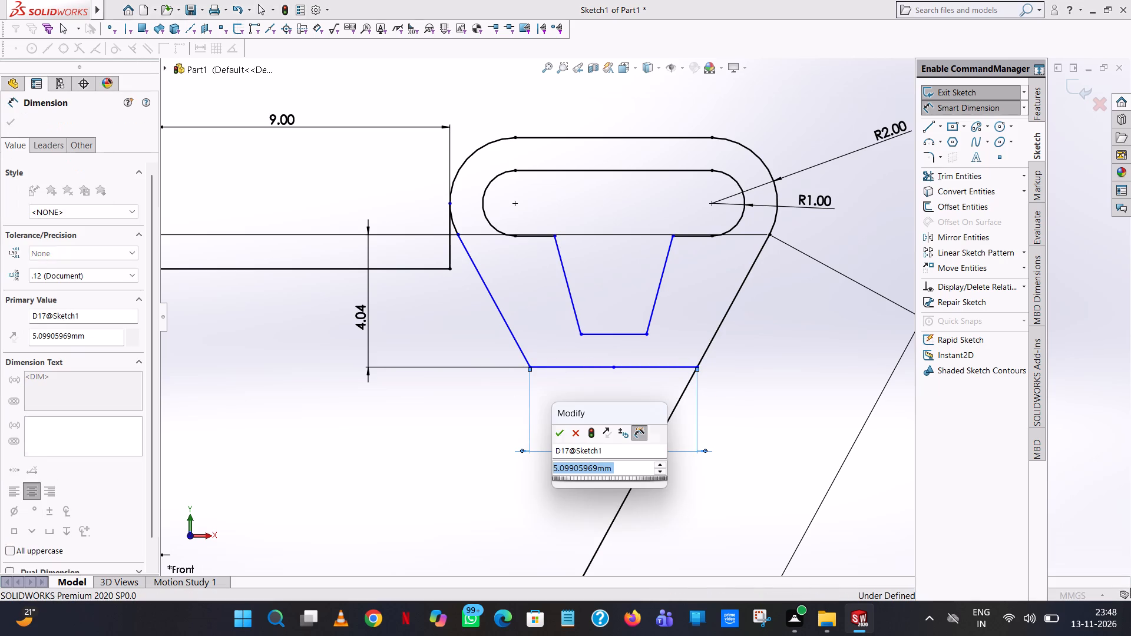
click(559, 437)
click(464, 435)
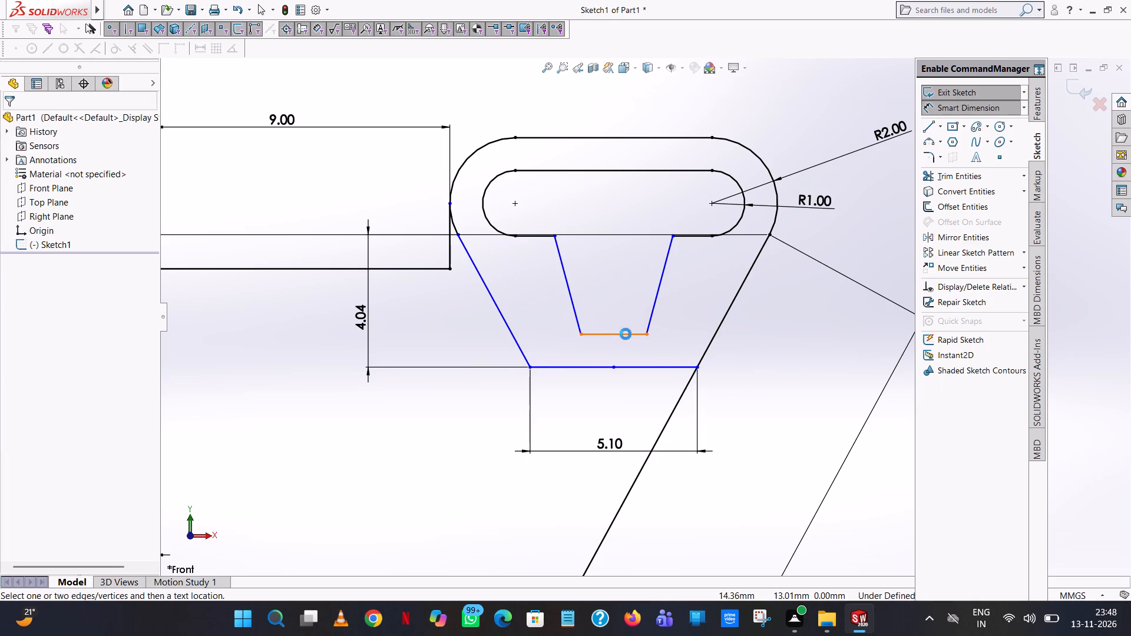
Dimension the vertical distance between the trapezoid slot's bottom edge and the inner slot's top edge.
click(626, 334)
click(619, 171)
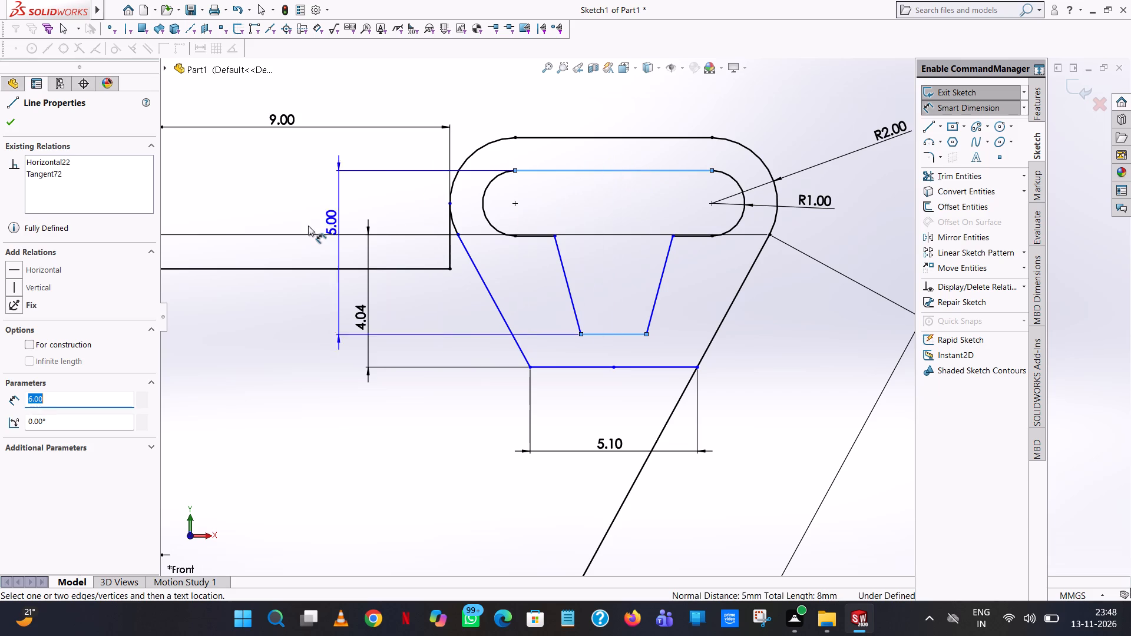
click(308, 226)
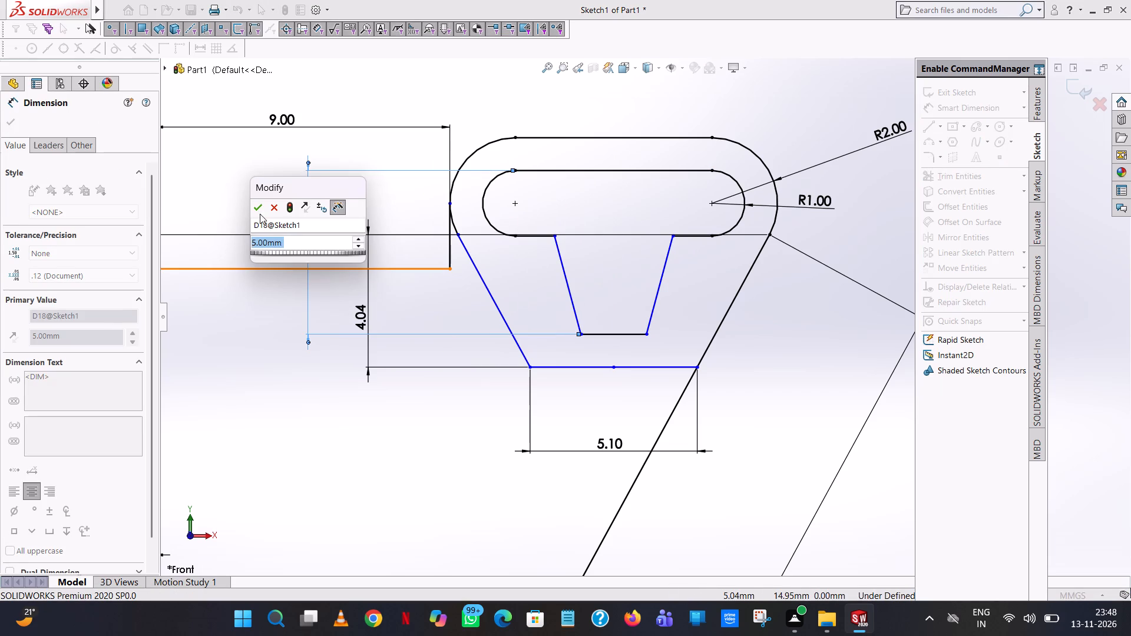
click(259, 208)
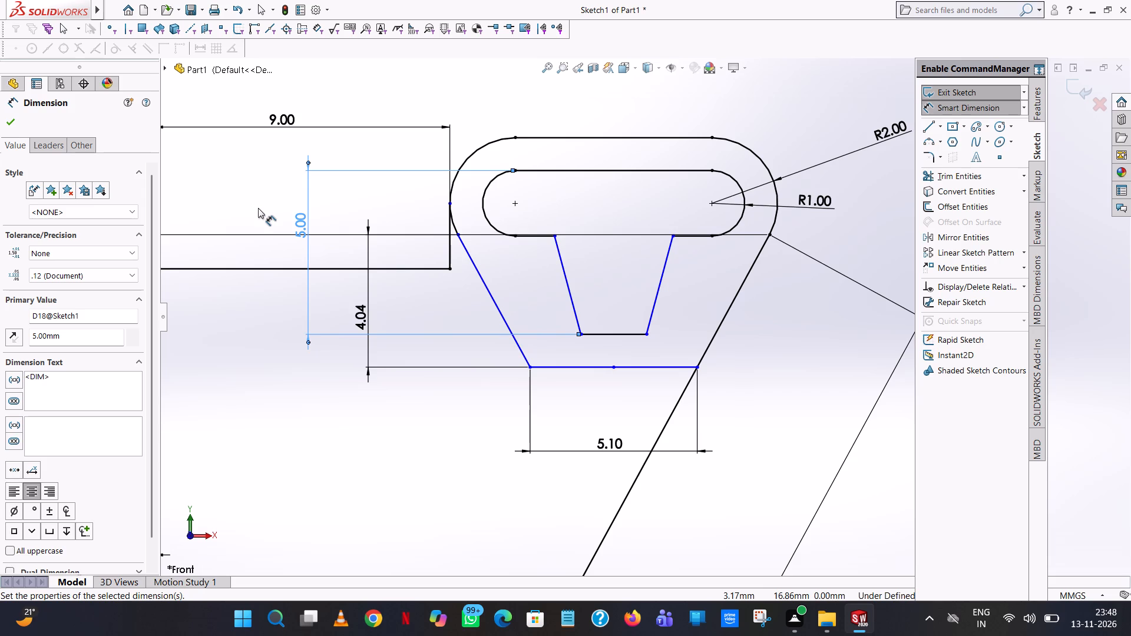
click(731, 105)
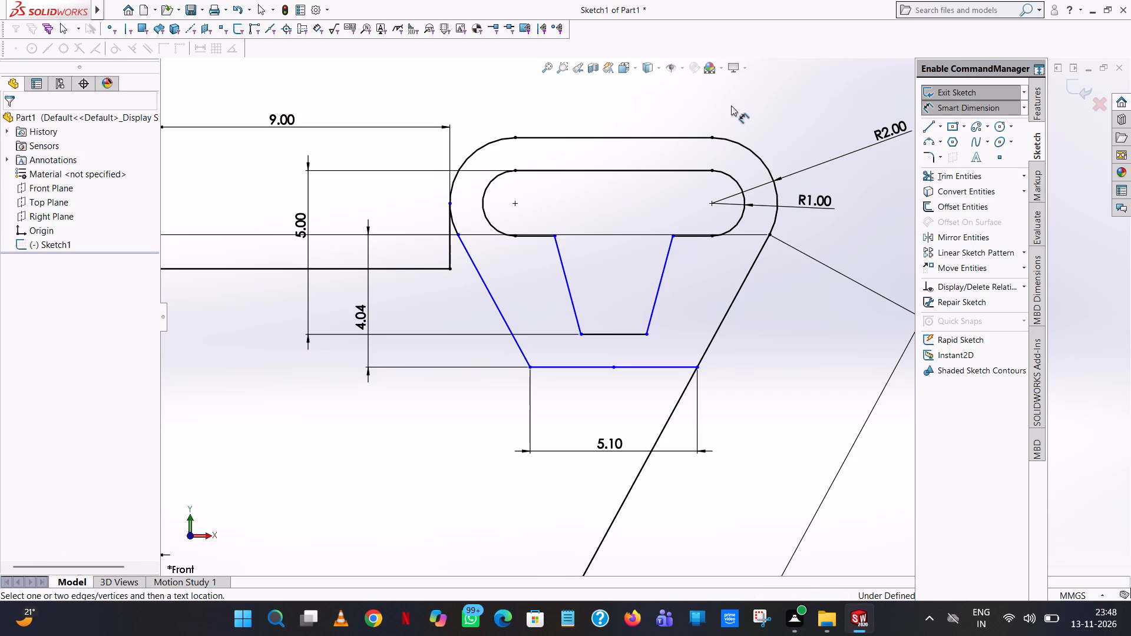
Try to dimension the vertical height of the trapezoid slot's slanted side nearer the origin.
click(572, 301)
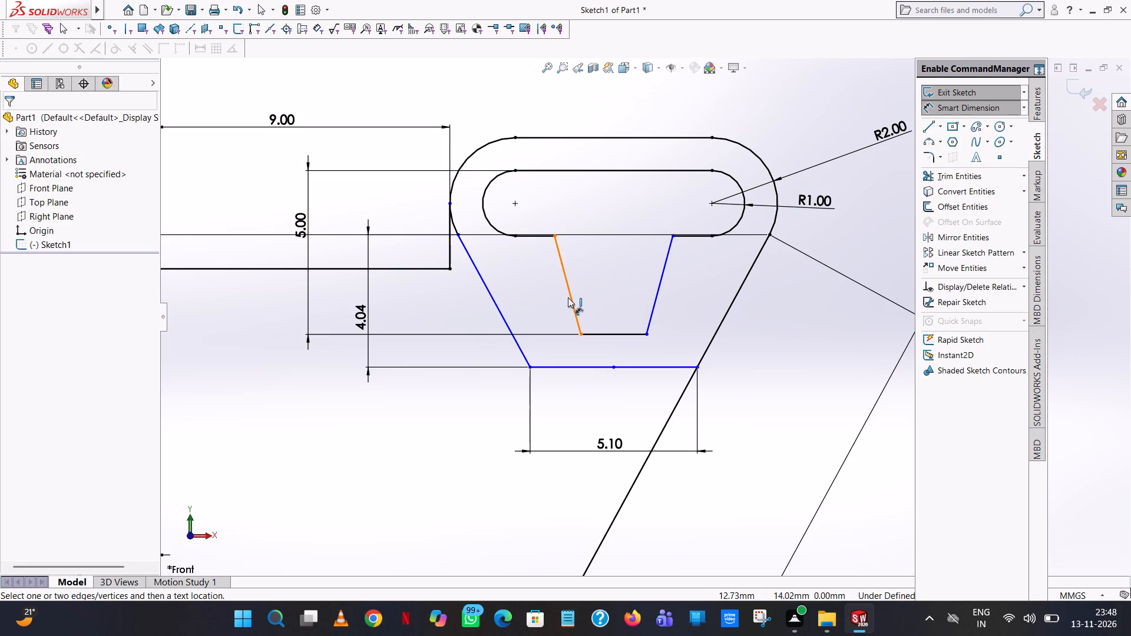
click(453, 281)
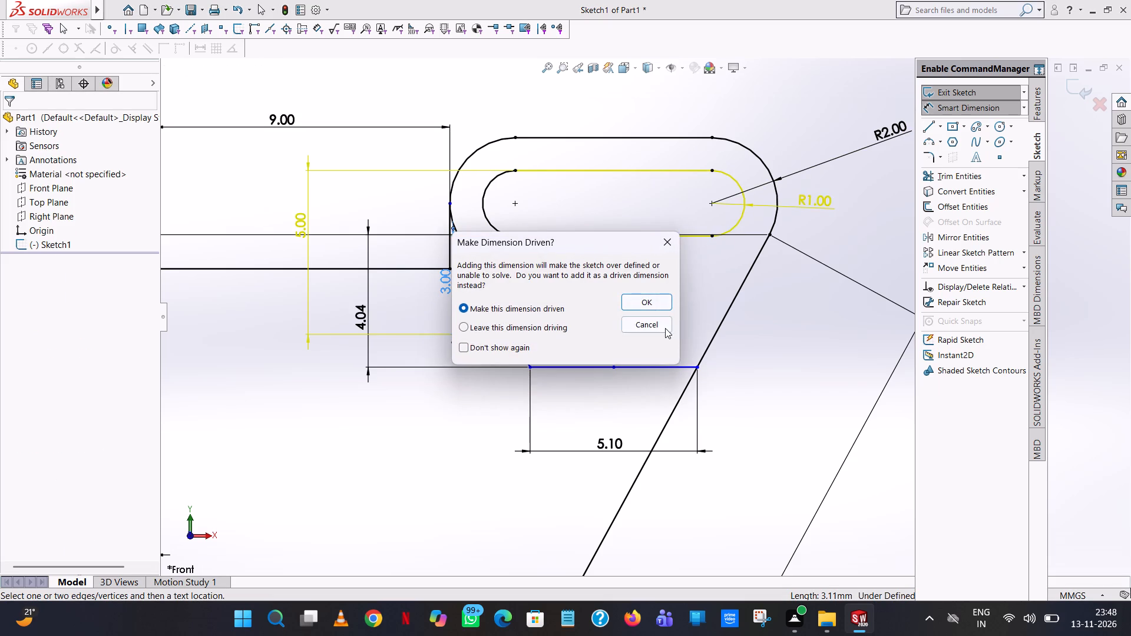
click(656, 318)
Dimension the vertical distance between the lower outer edge and the inner slot's top edge.
click(548, 368)
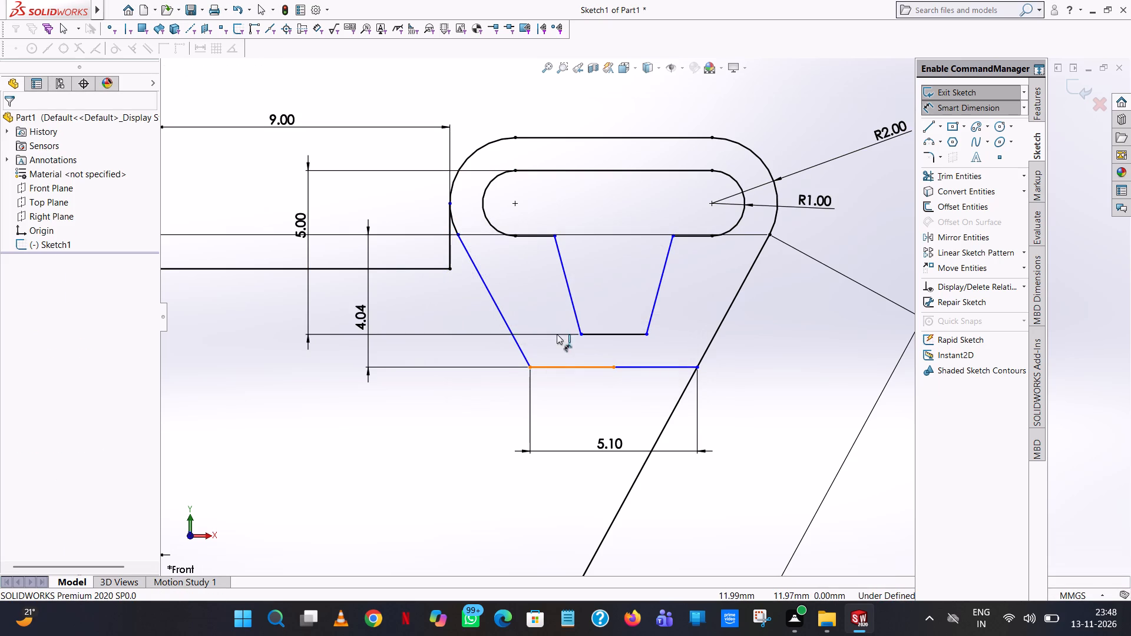
click(601, 171)
click(536, 191)
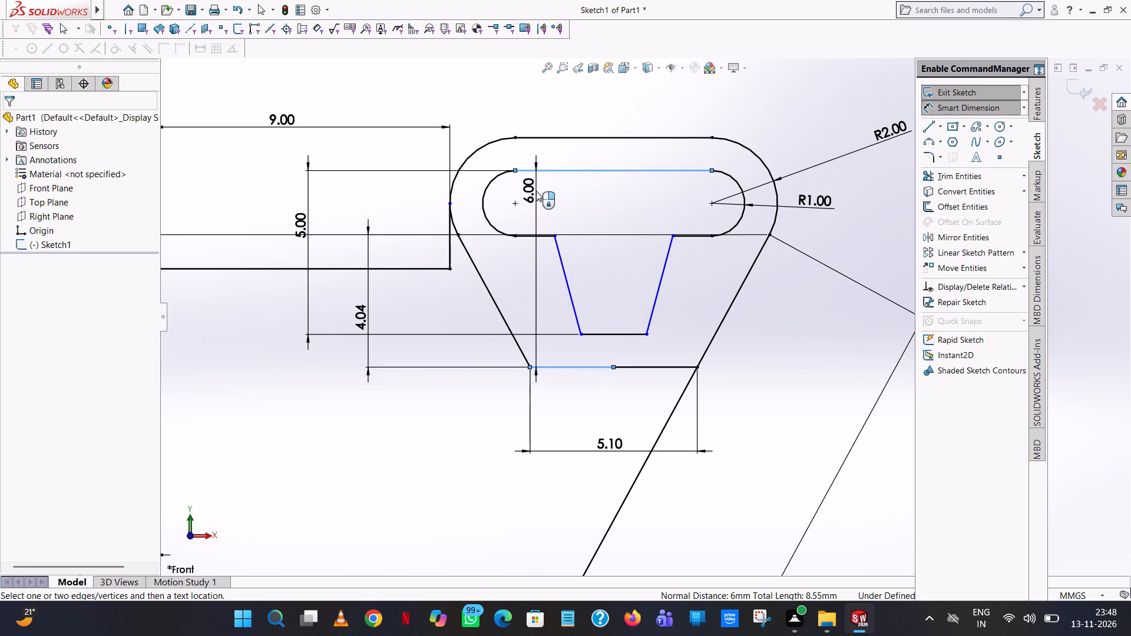
click(483, 174)
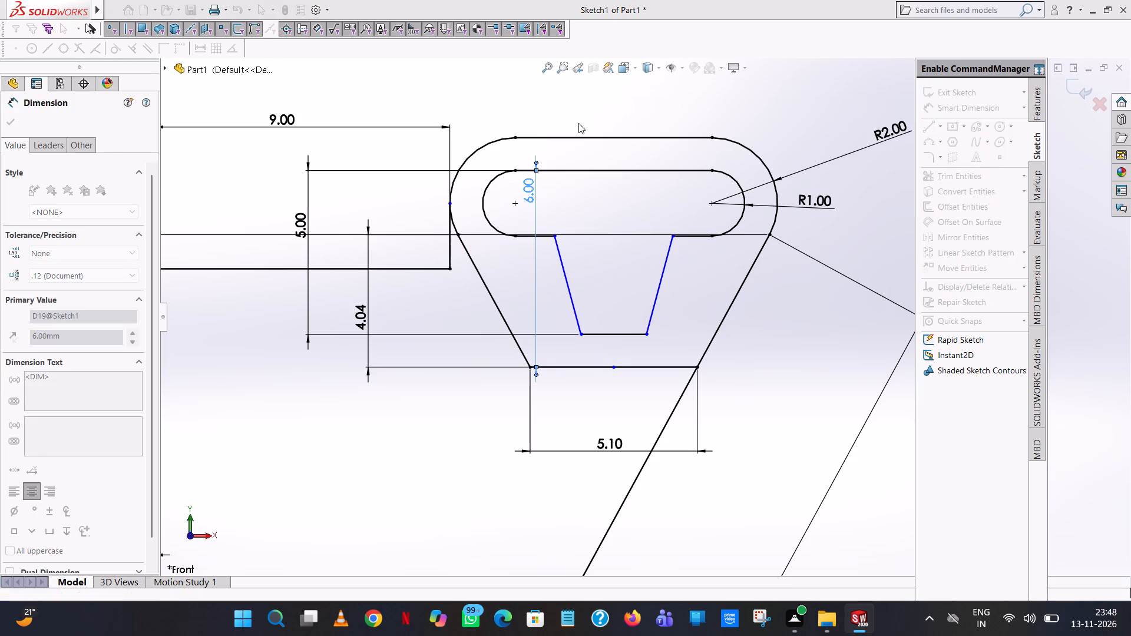
click(612, 105)
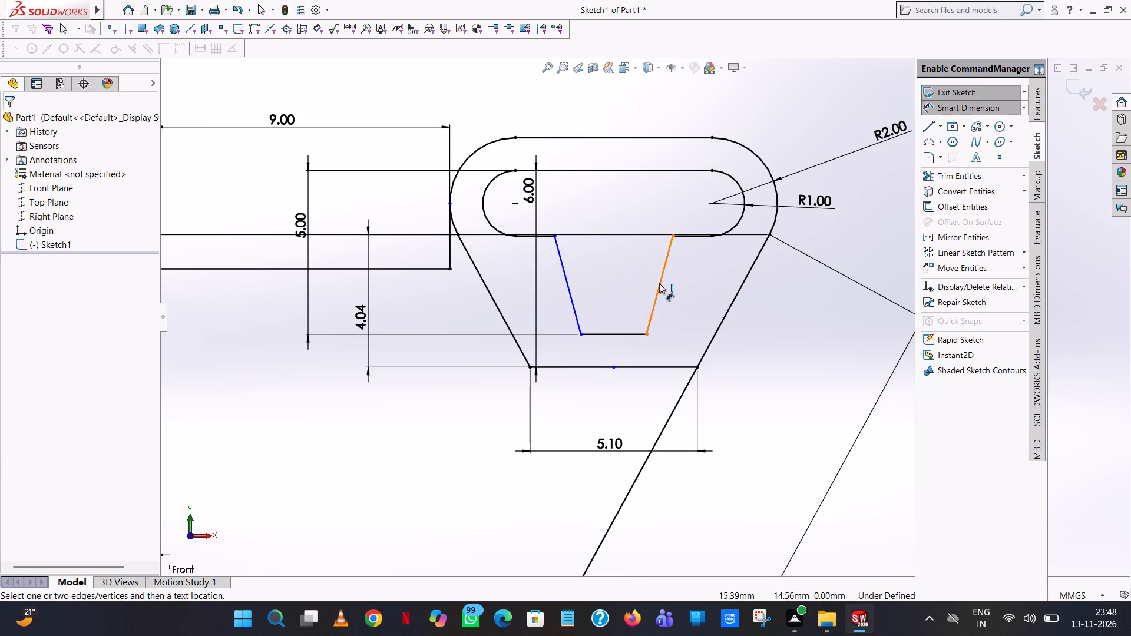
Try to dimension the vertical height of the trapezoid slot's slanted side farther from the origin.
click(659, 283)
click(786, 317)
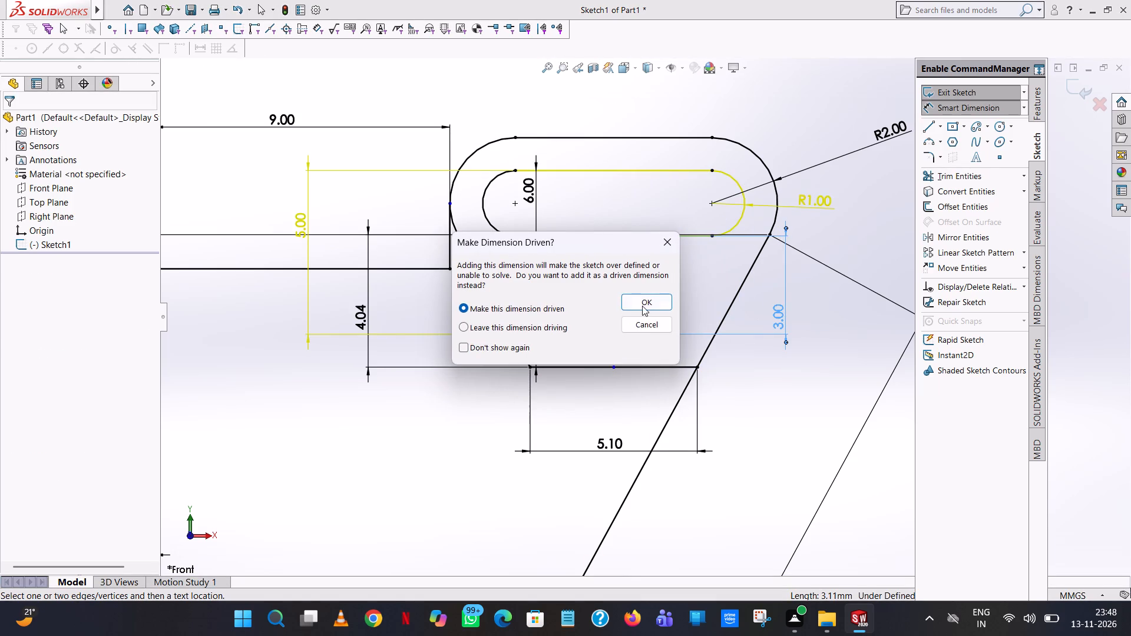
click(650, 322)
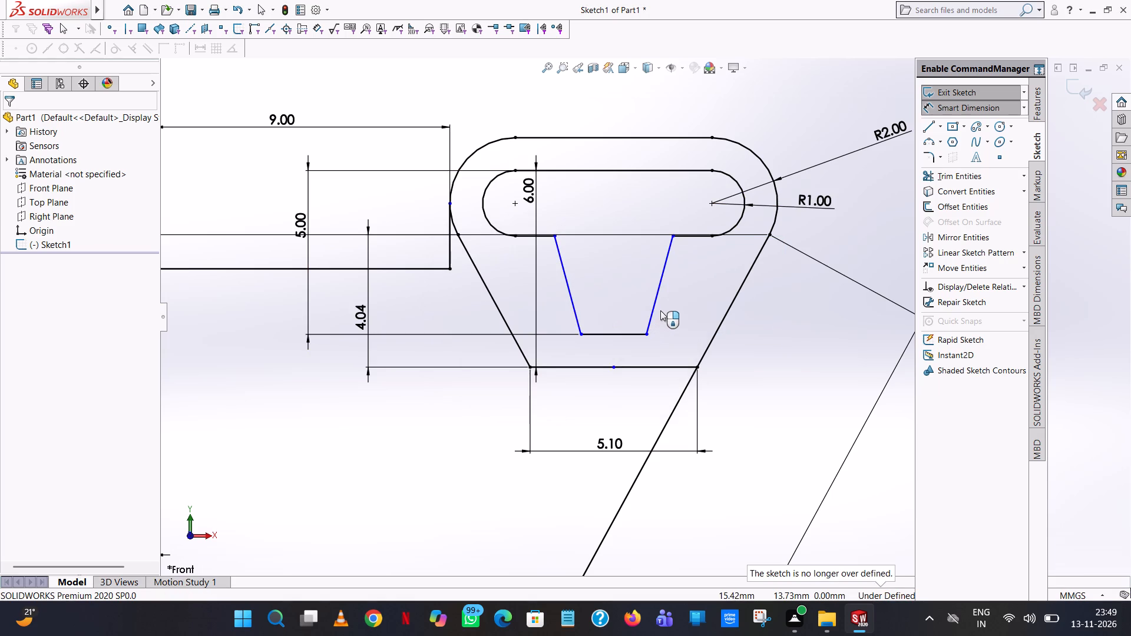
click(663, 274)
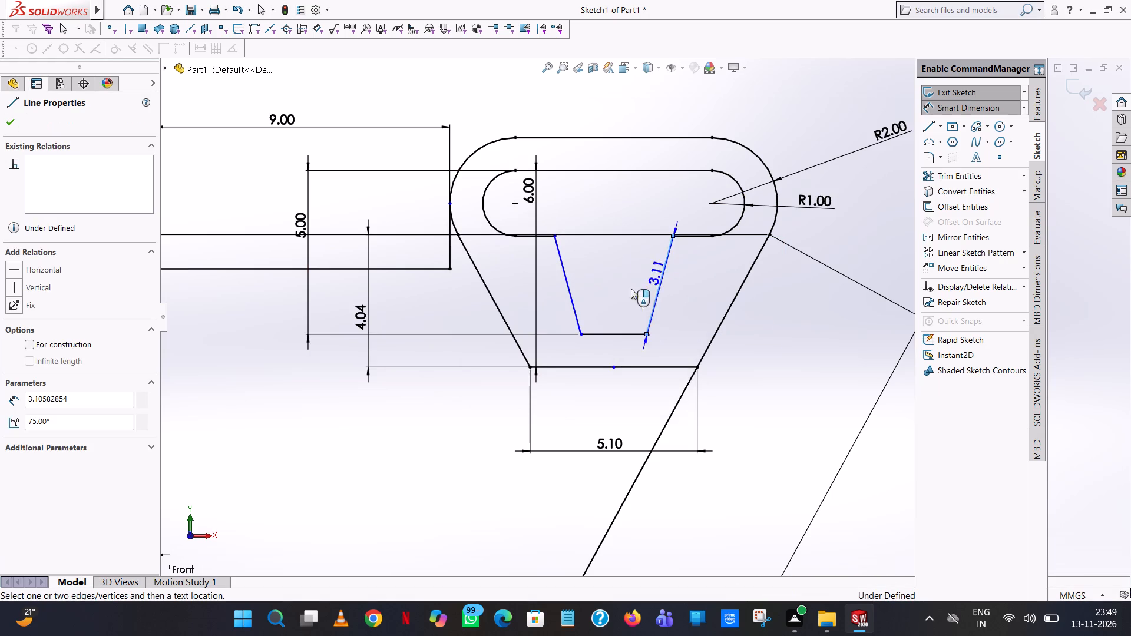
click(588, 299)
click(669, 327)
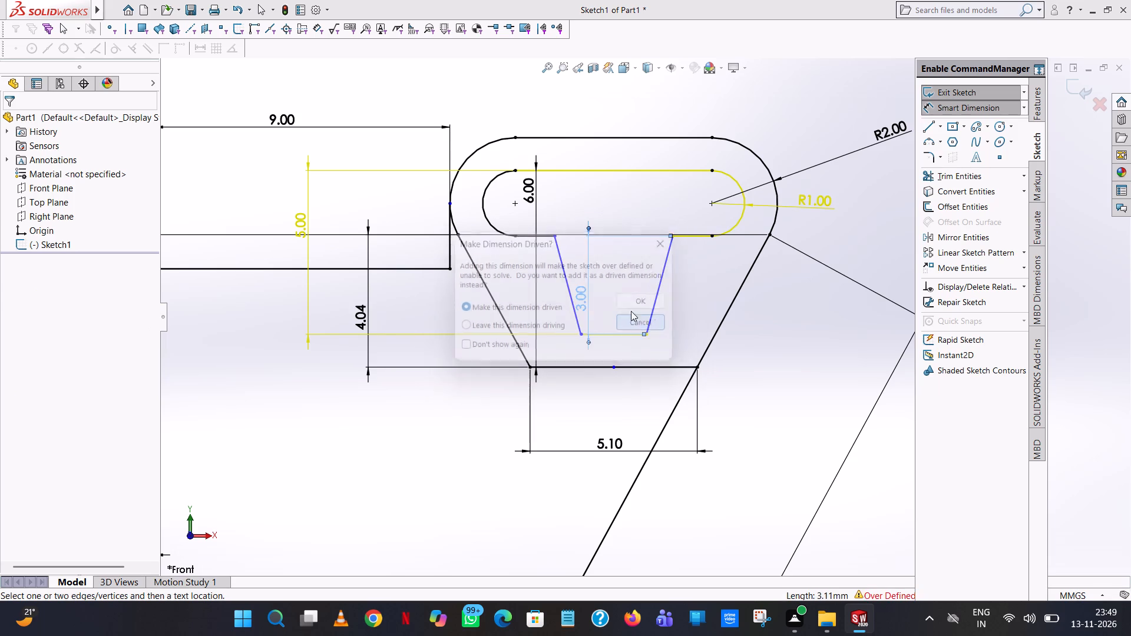
Dimension the angle between the trapezoid slot's nearer slanted side and the long vertical edge at the origin.
click(570, 283)
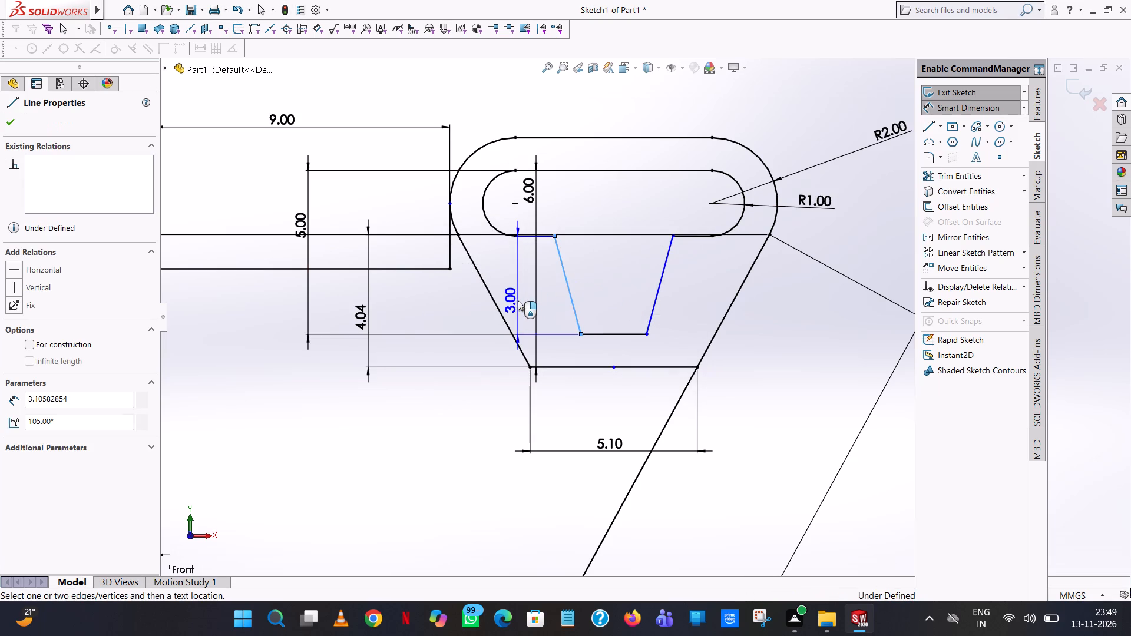
scroll(518, 300, up, 5)
click(362, 317)
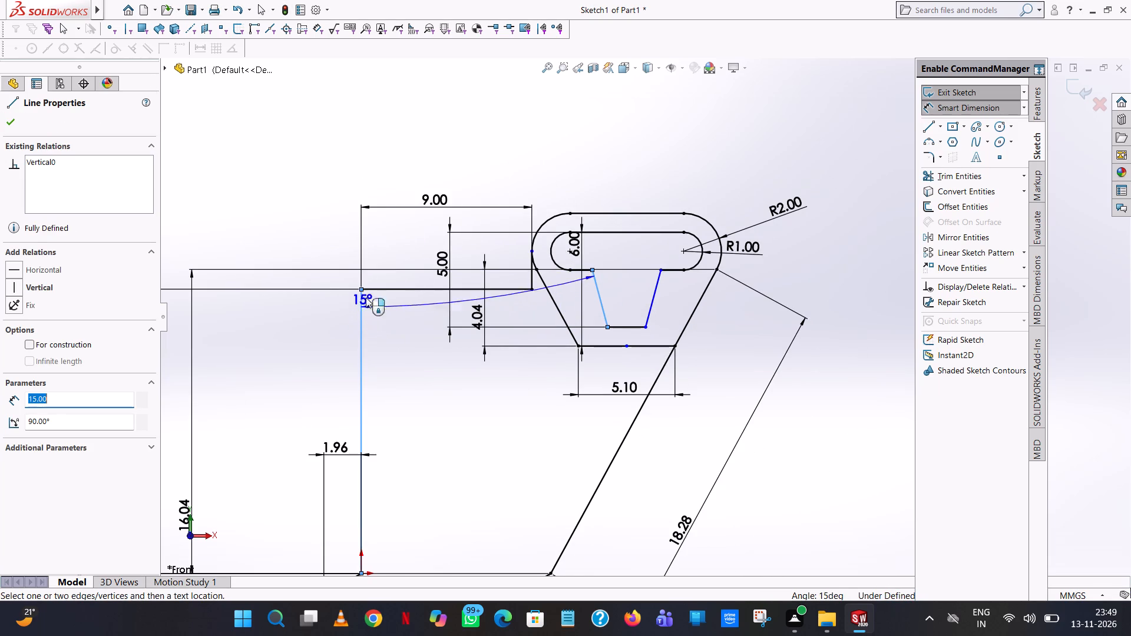
click(444, 153)
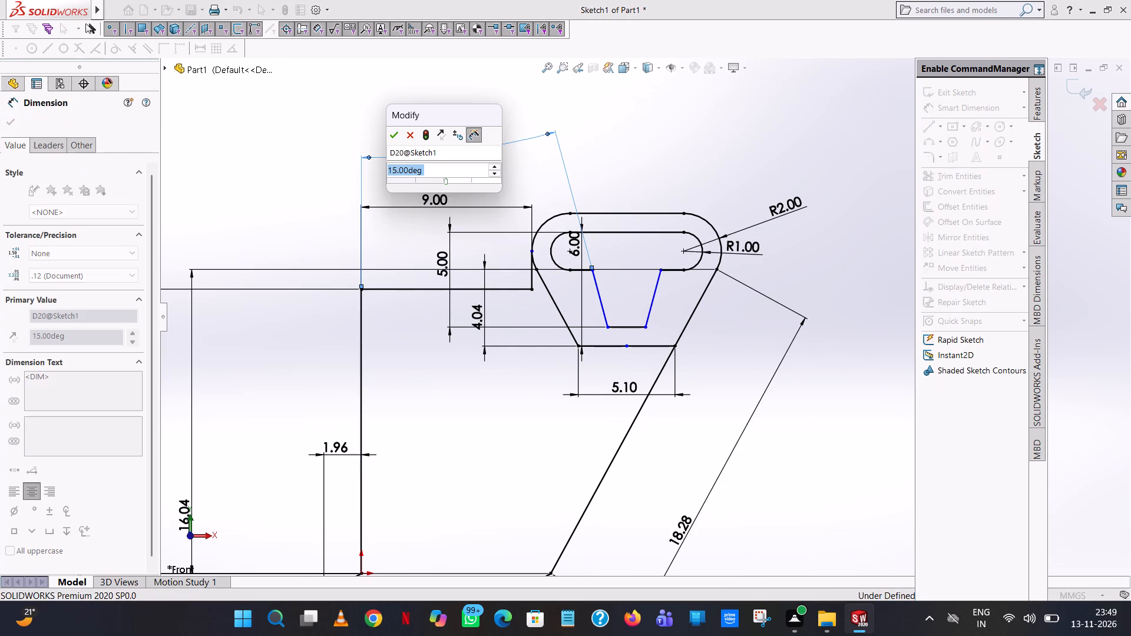
click(396, 138)
click(305, 141)
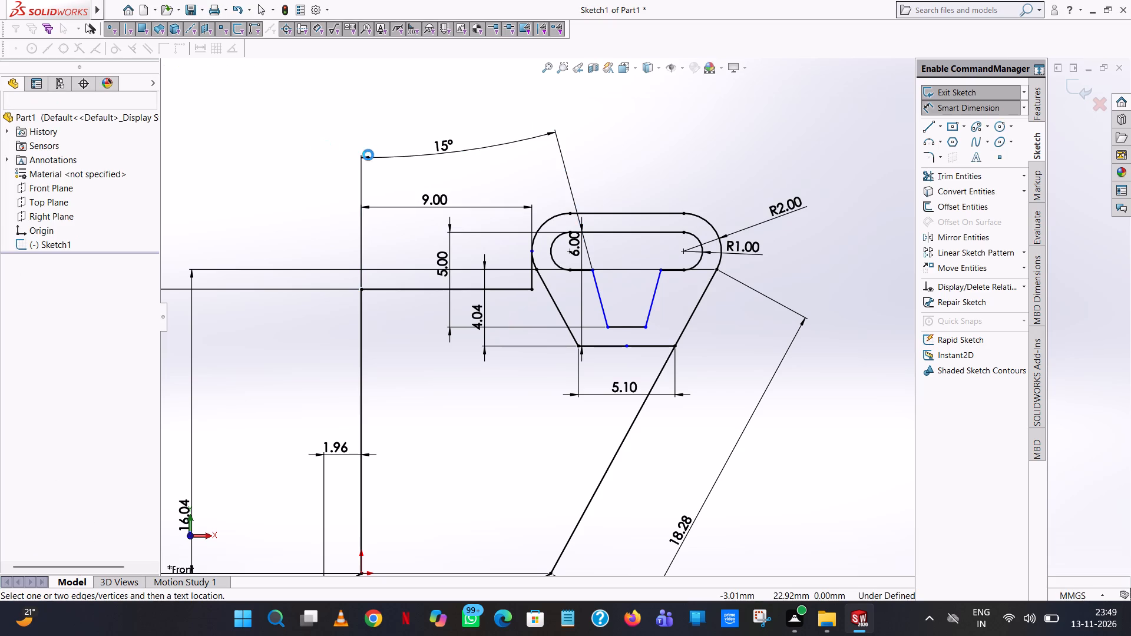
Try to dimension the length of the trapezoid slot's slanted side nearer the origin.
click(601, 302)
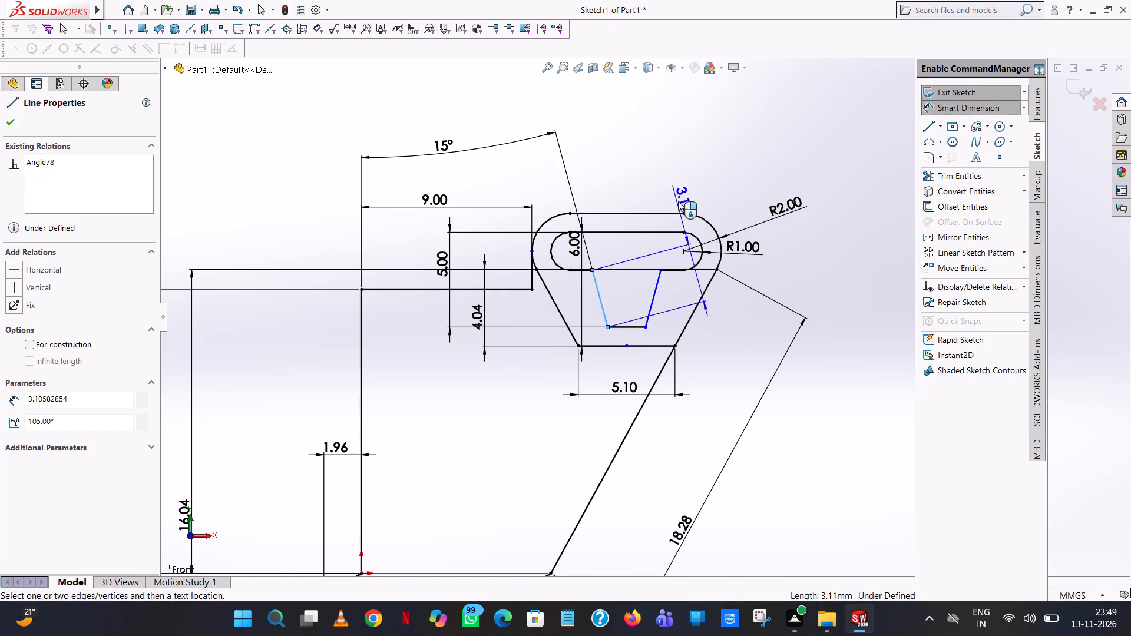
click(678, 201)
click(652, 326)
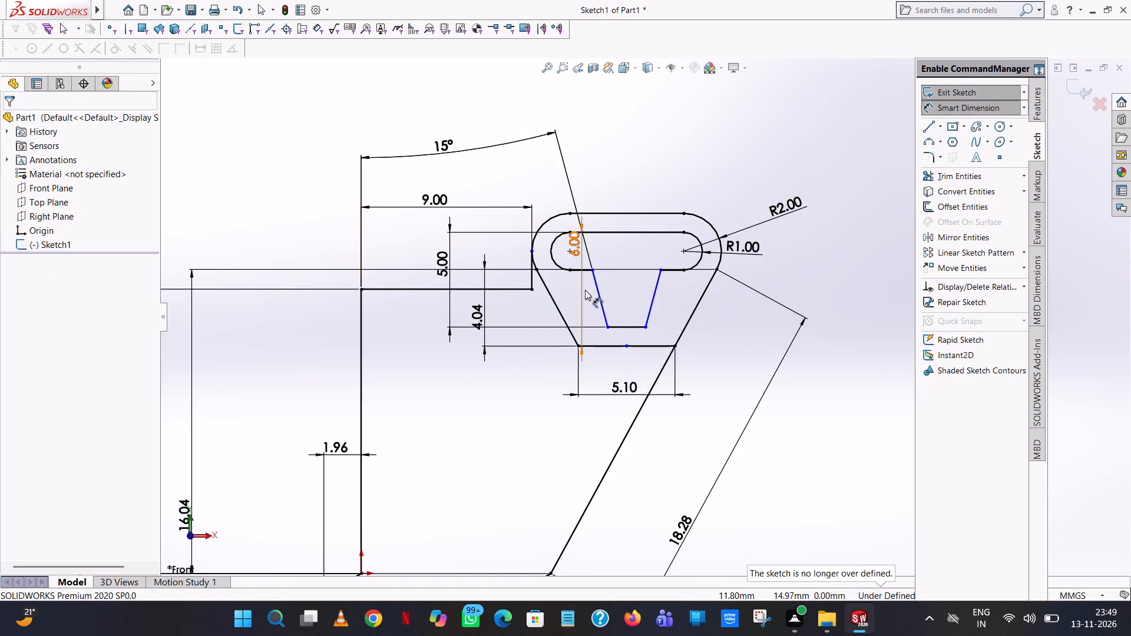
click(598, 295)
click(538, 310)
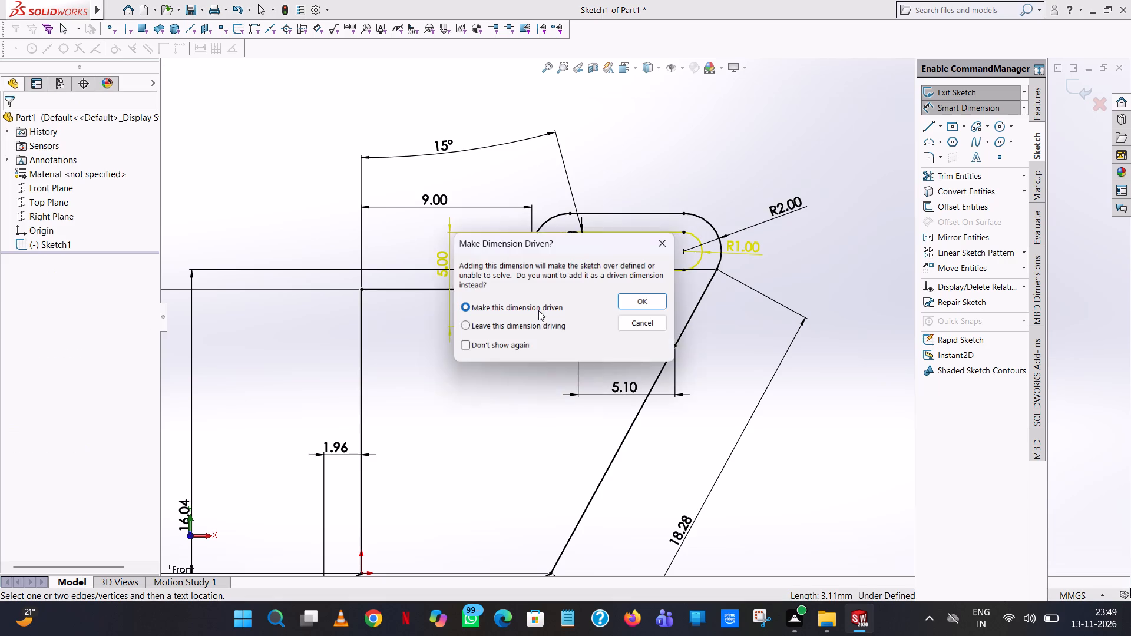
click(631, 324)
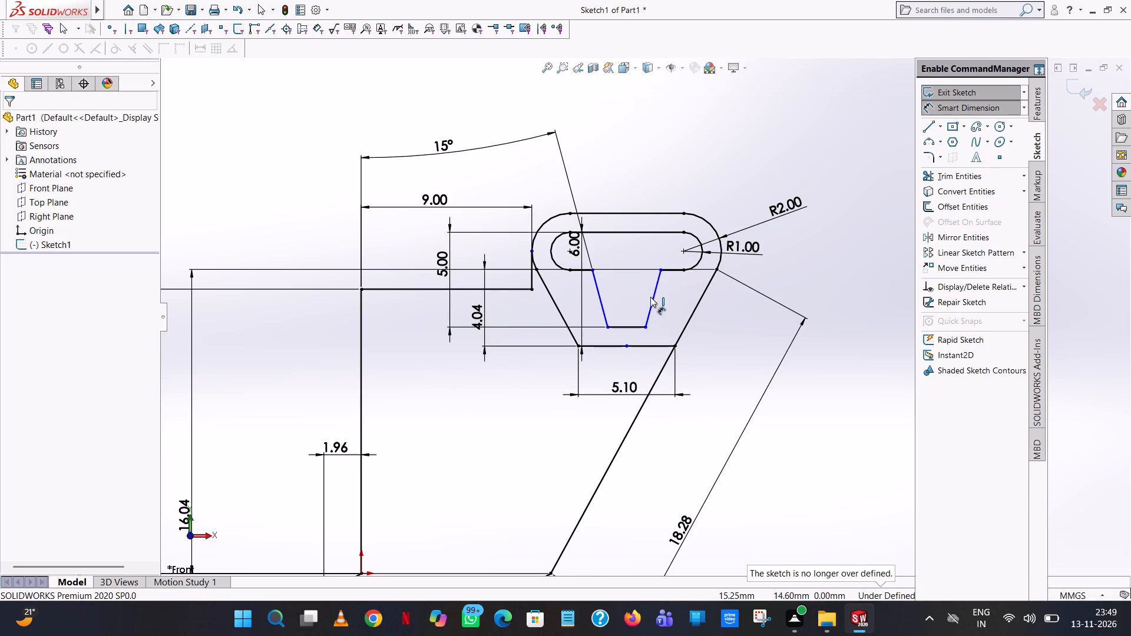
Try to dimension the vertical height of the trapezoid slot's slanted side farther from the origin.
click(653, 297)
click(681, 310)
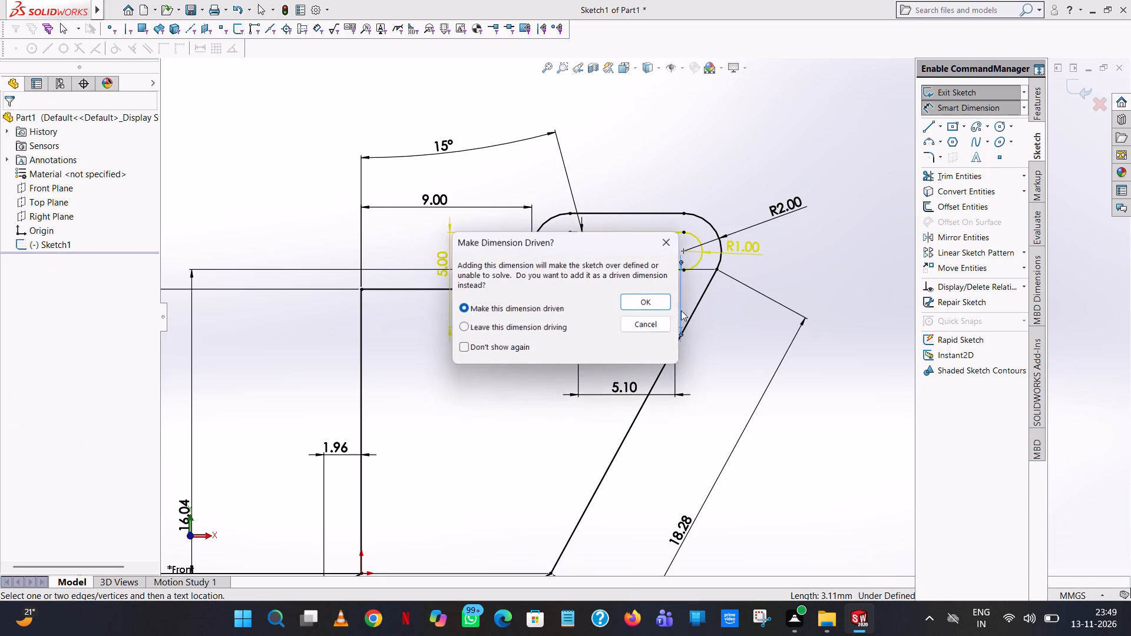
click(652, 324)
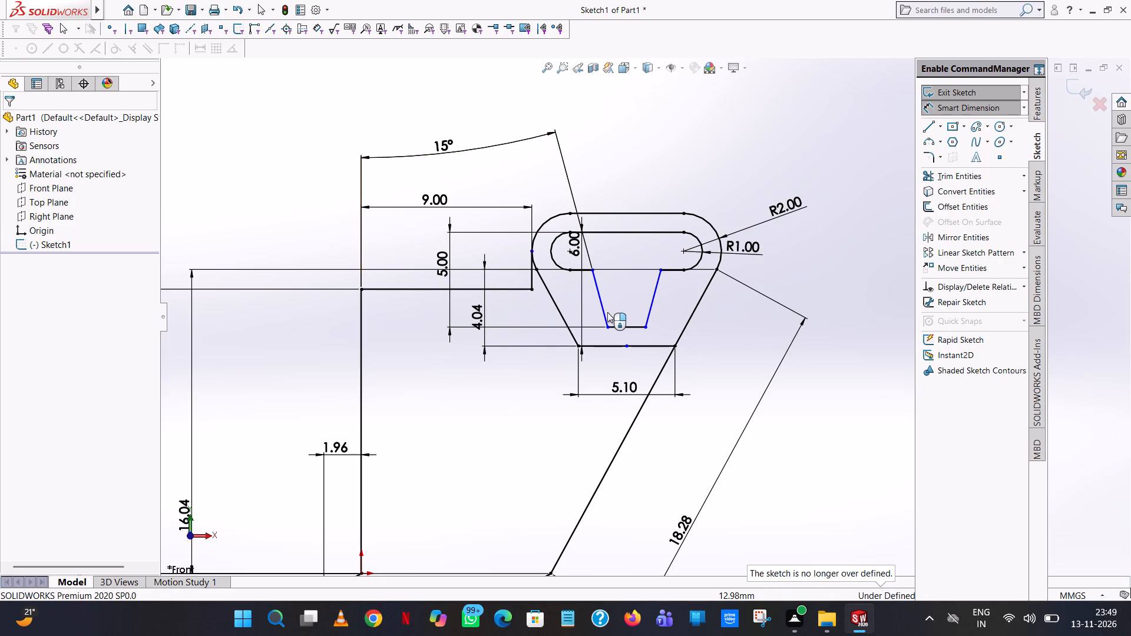
Dimension the perpendicular distance from the origin to the trapezoid slot's nearer slanted side.
click(606, 312)
scroll(494, 407, up, 7)
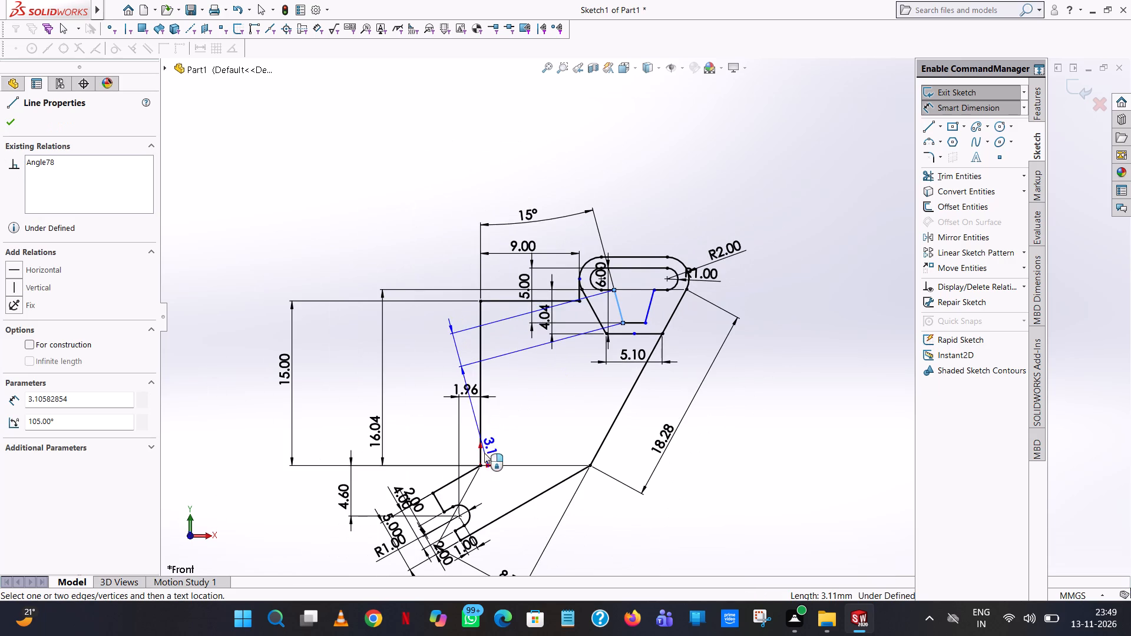
click(479, 463)
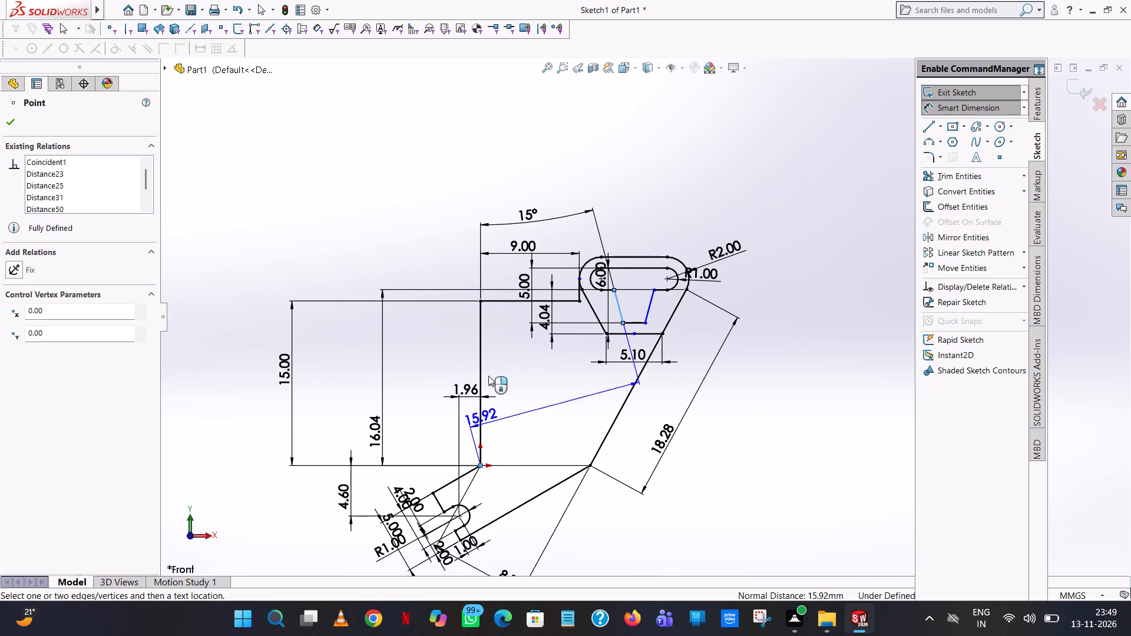
click(497, 173)
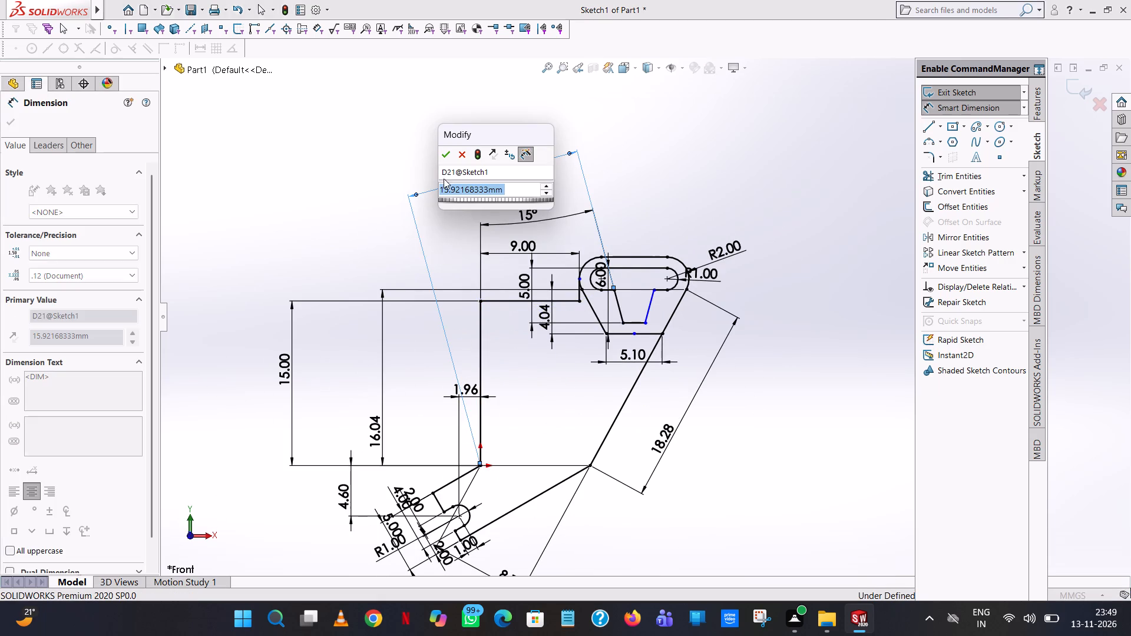
click(445, 156)
click(655, 150)
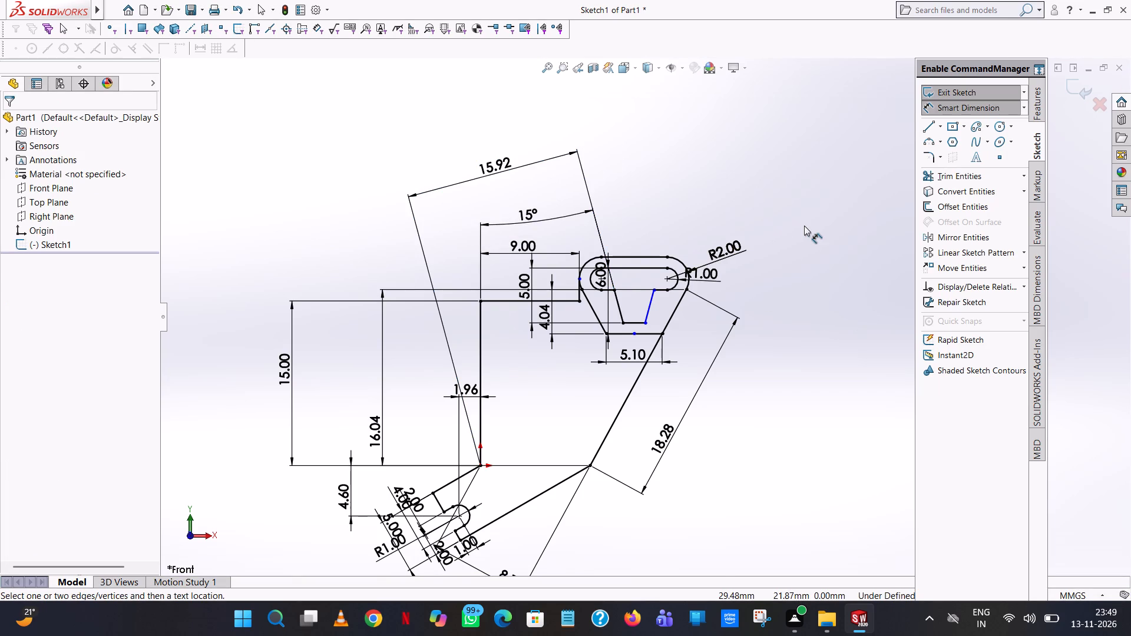
click(826, 294)
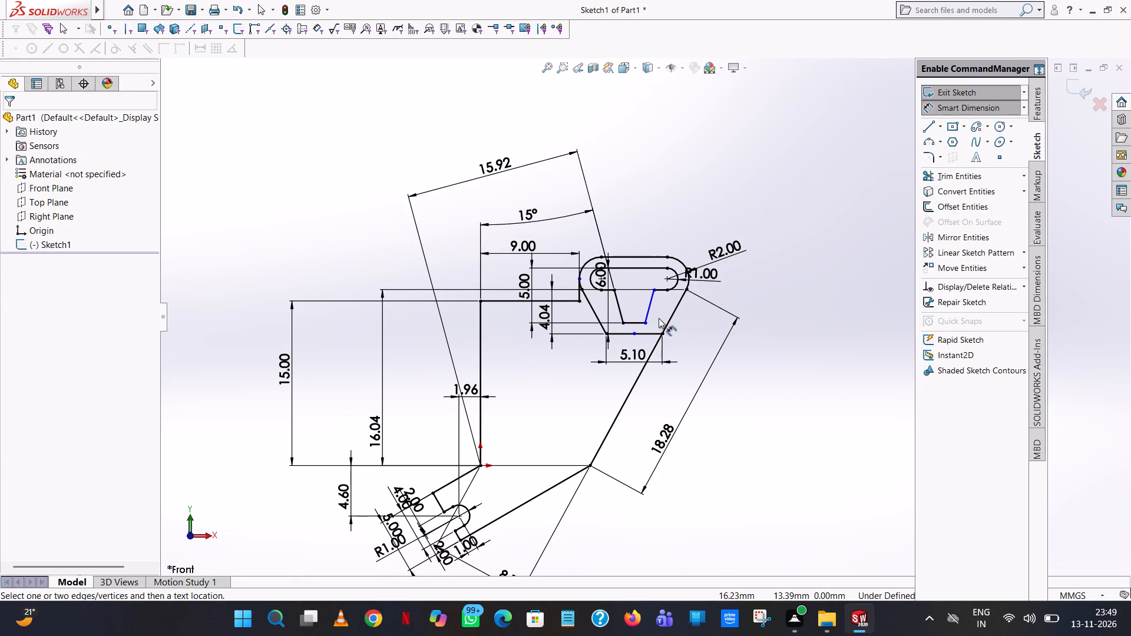
Dimension the perpendicular distance from the origin to the trapezoid slot's farther slanted side.
click(649, 311)
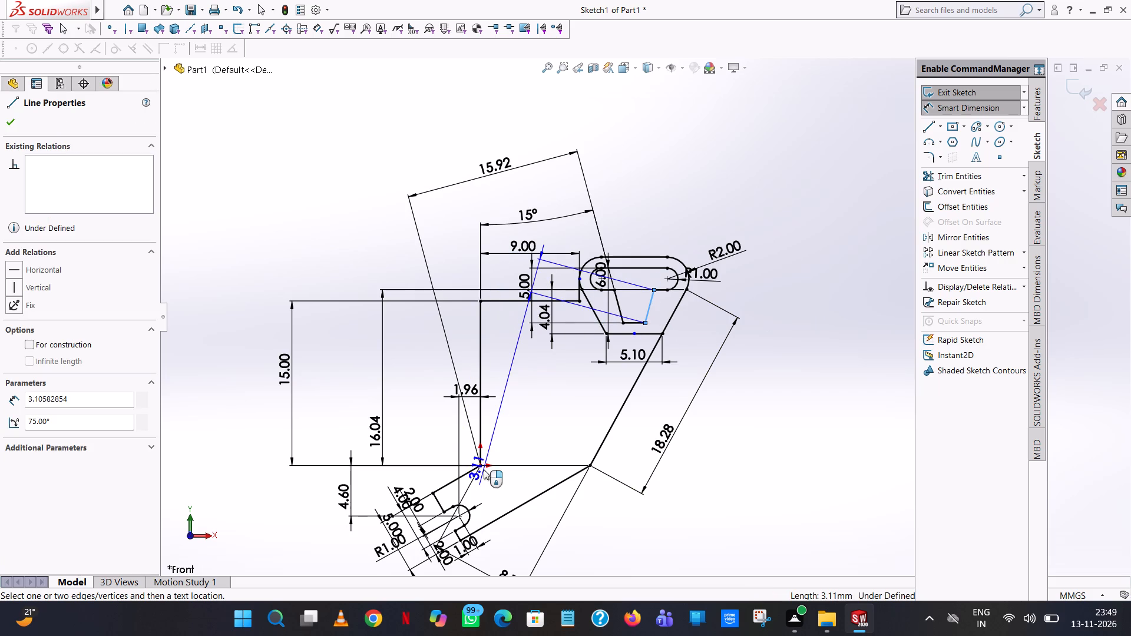
click(484, 464)
click(619, 162)
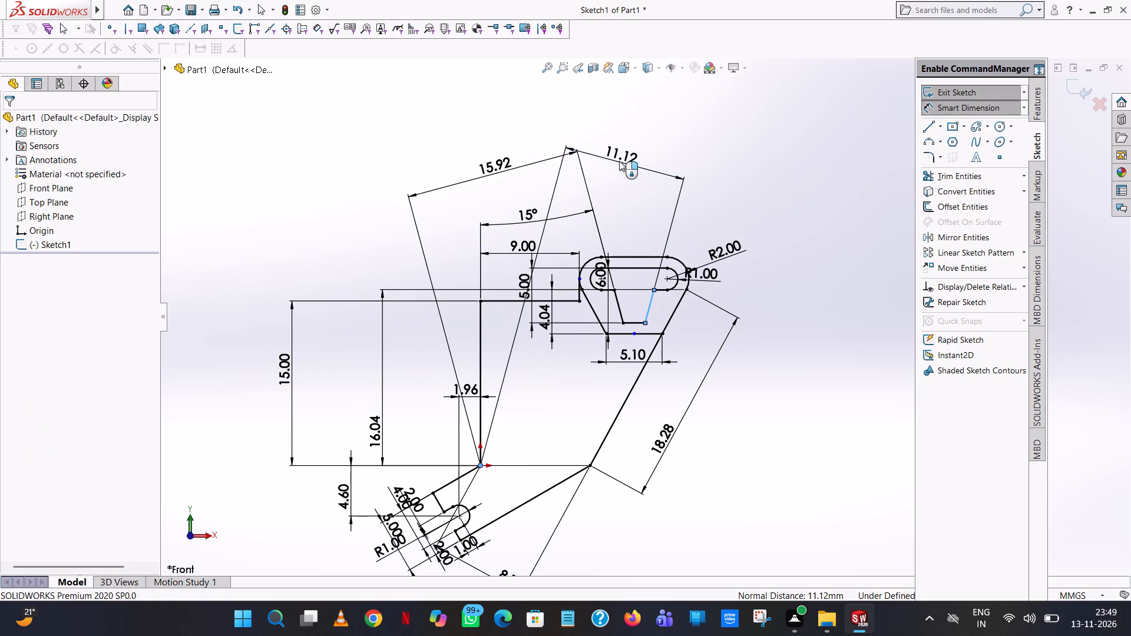
click(568, 143)
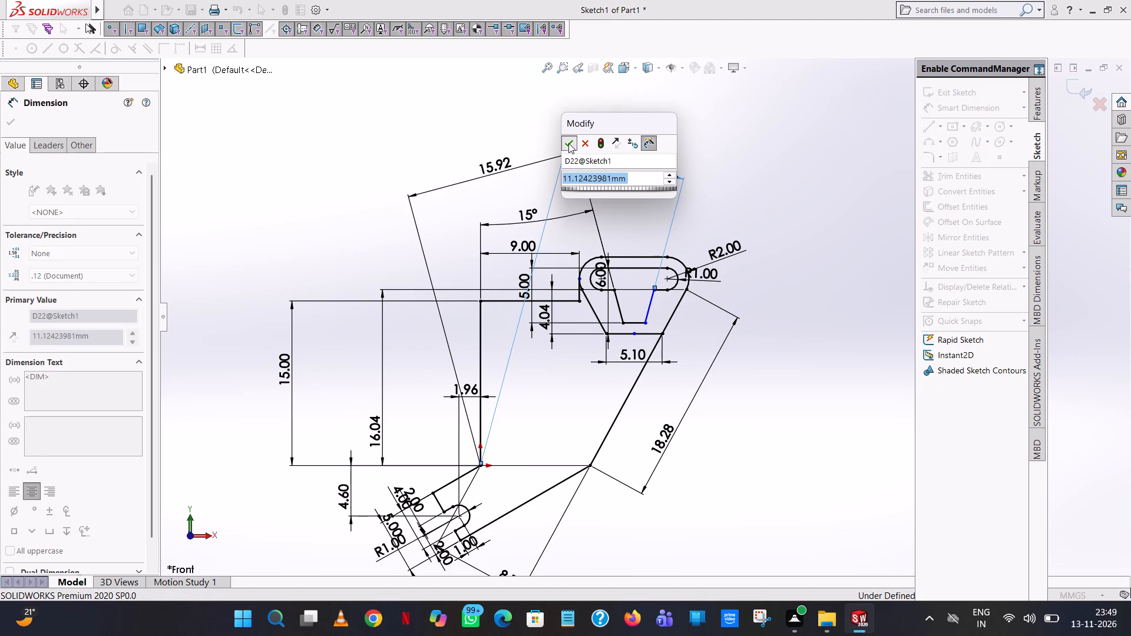
click(771, 157)
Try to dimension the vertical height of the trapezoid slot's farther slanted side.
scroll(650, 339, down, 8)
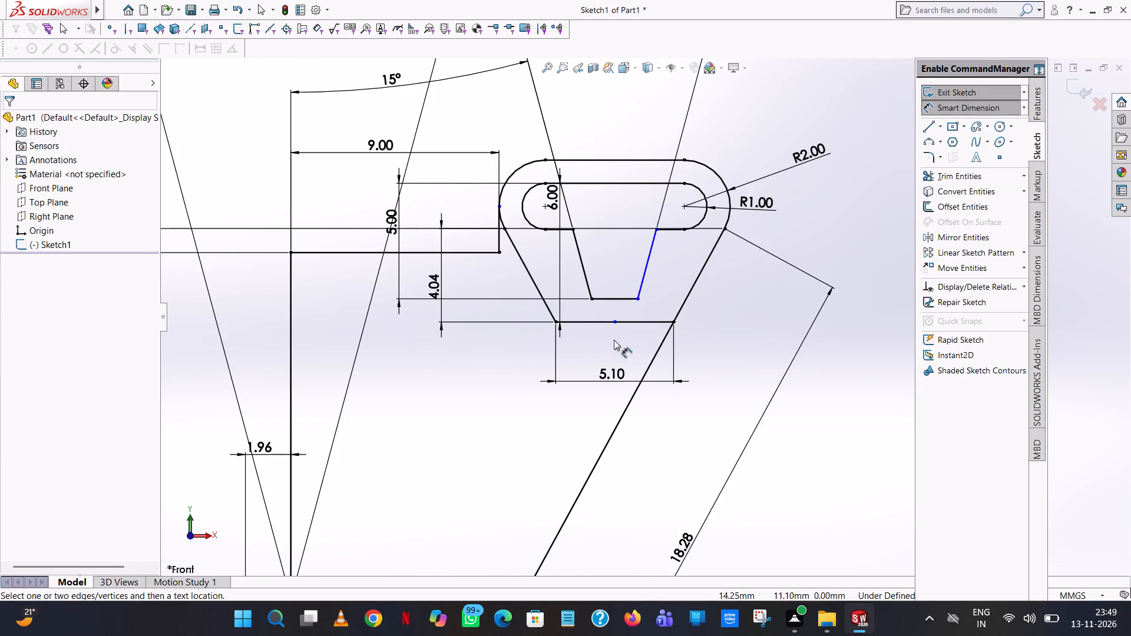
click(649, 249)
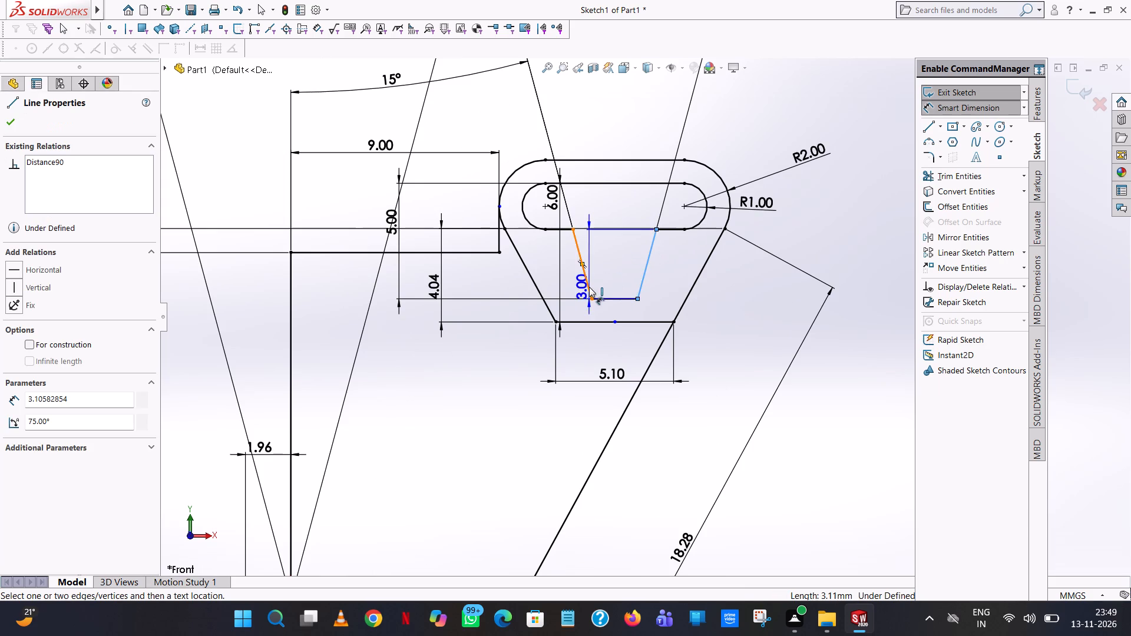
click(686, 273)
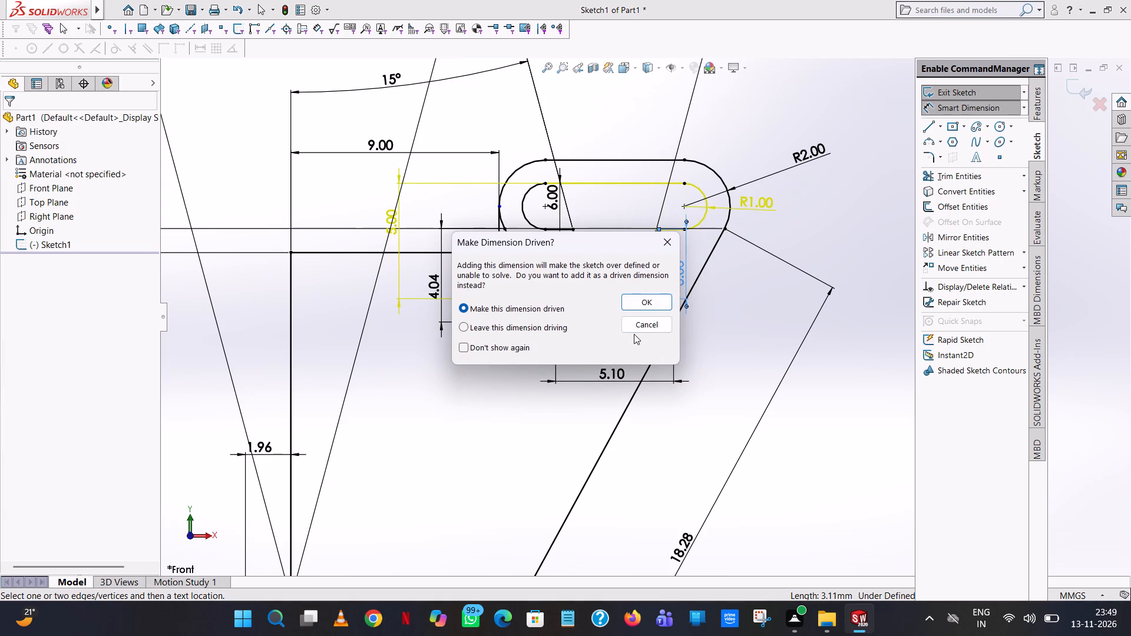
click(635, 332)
Dimension the angle between the trapezoid slot's two slanted sides.
click(648, 250)
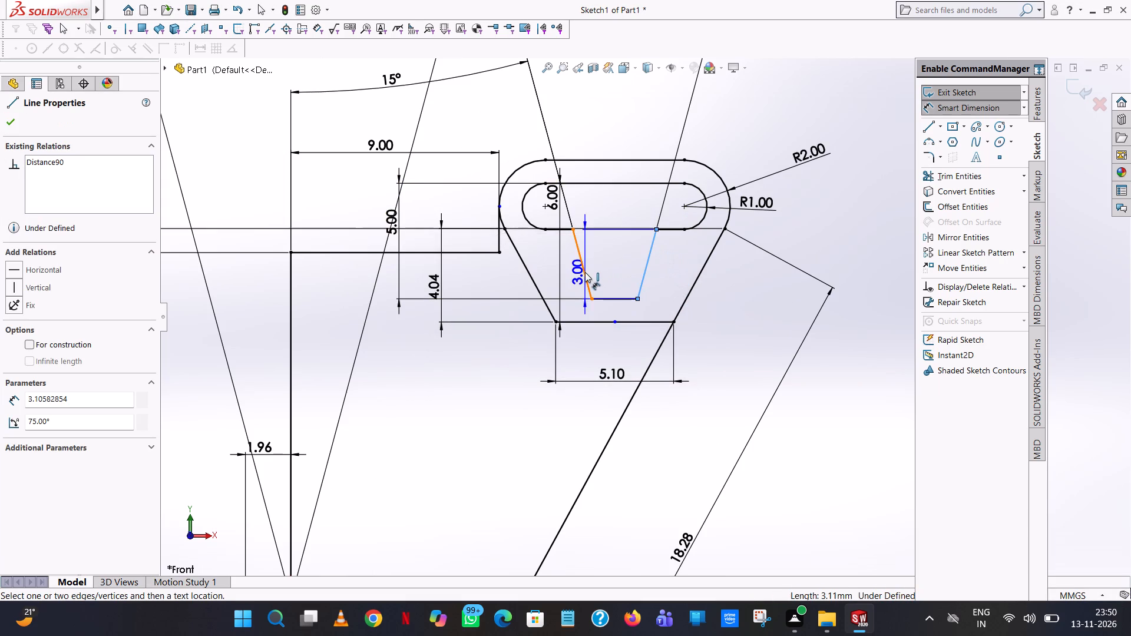
click(585, 272)
click(622, 279)
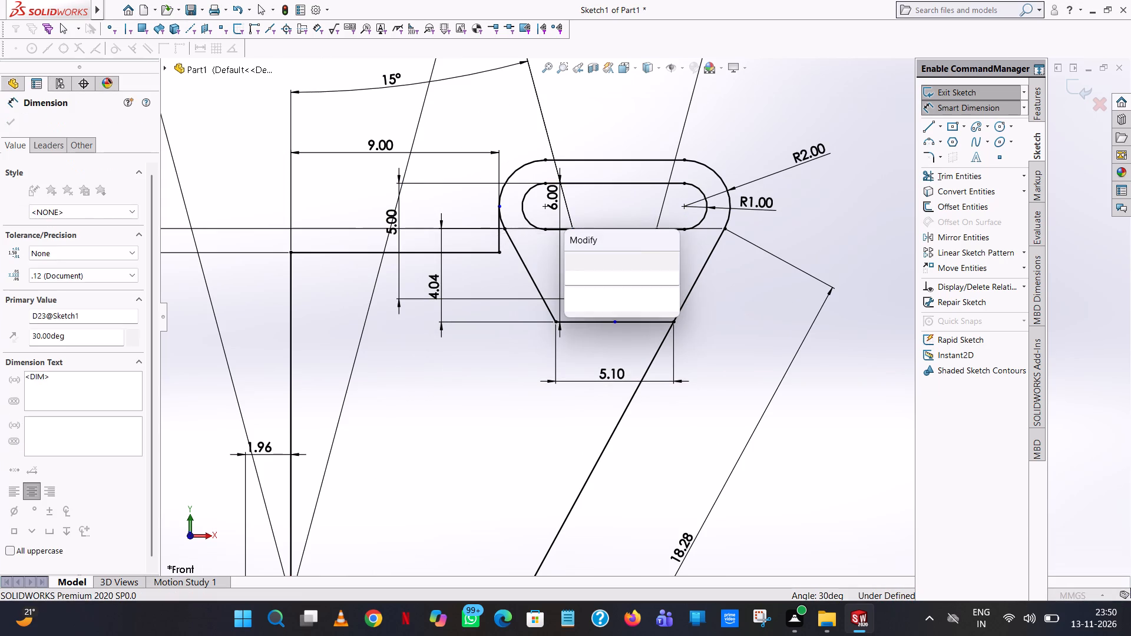
click(571, 262)
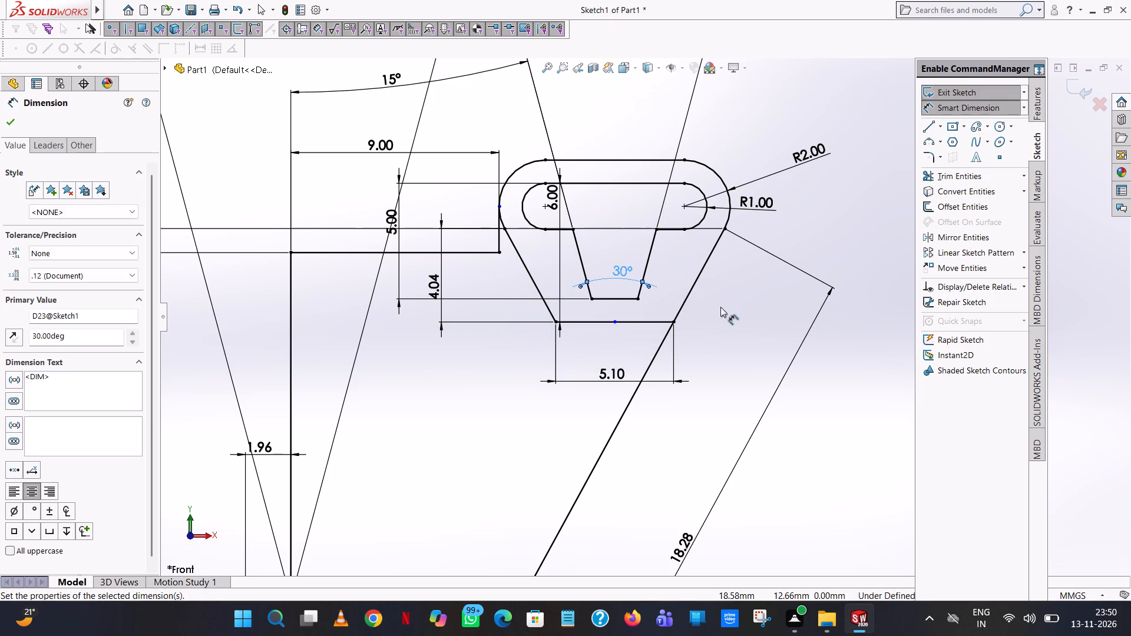
click(720, 307)
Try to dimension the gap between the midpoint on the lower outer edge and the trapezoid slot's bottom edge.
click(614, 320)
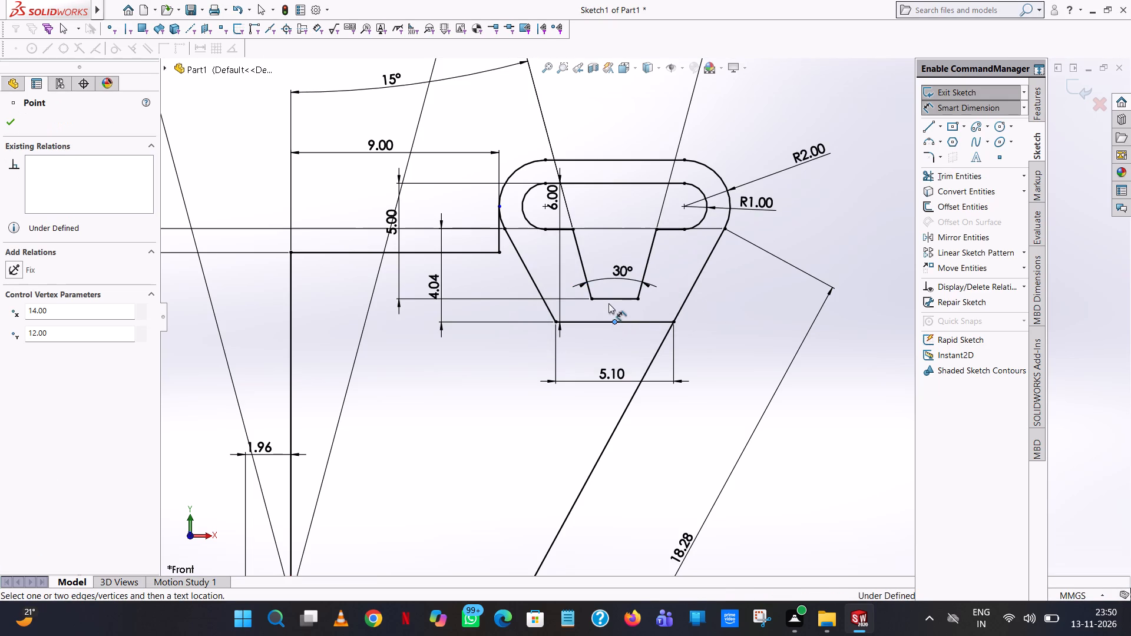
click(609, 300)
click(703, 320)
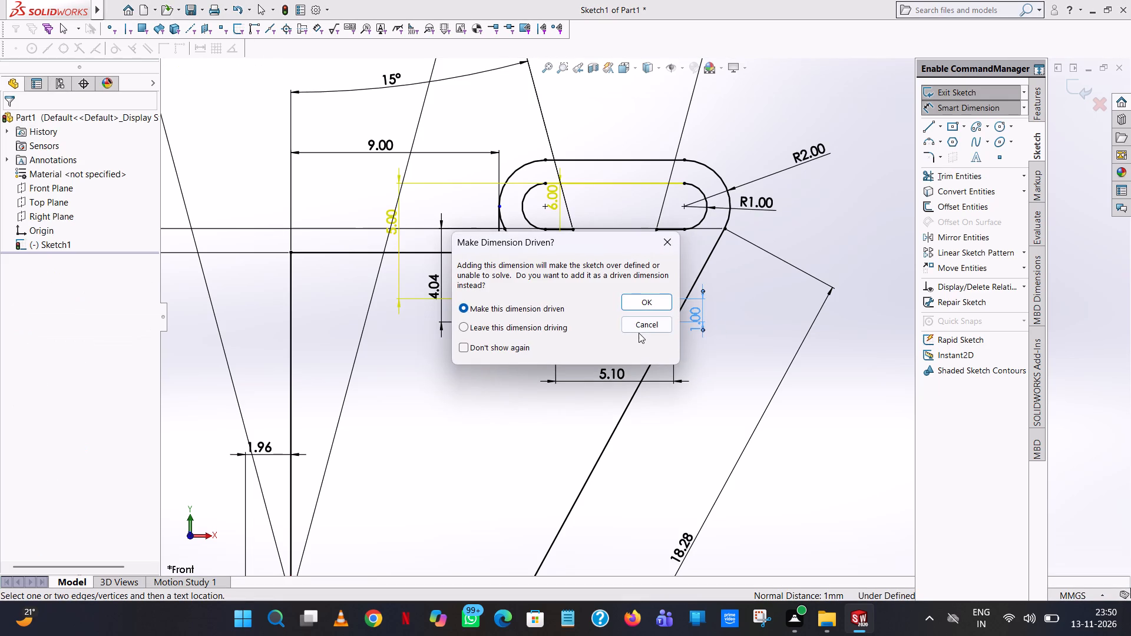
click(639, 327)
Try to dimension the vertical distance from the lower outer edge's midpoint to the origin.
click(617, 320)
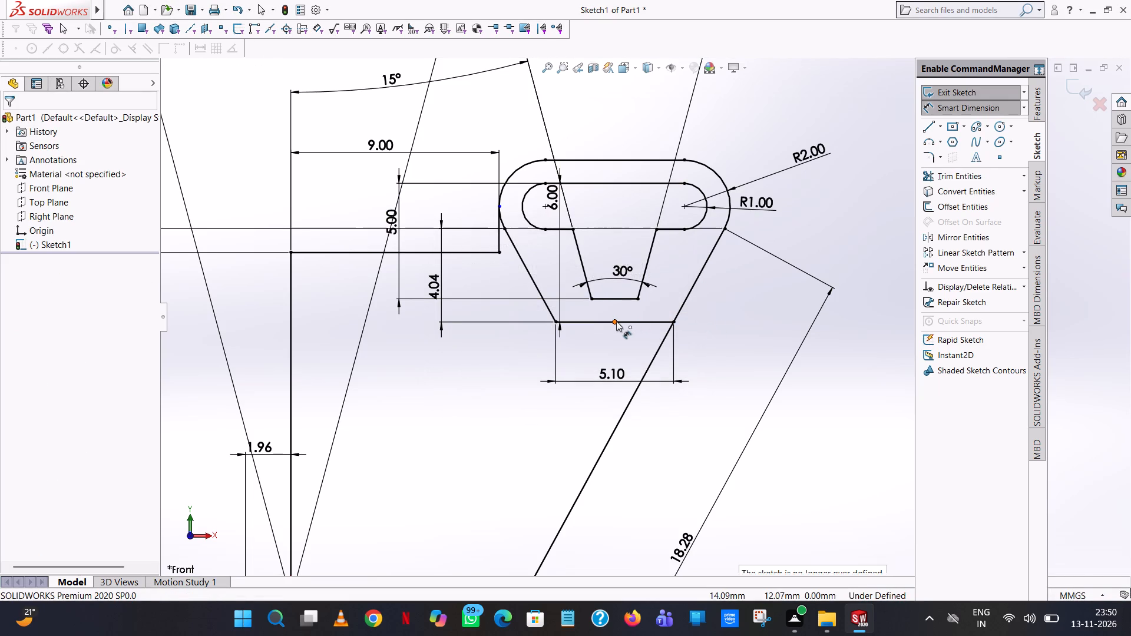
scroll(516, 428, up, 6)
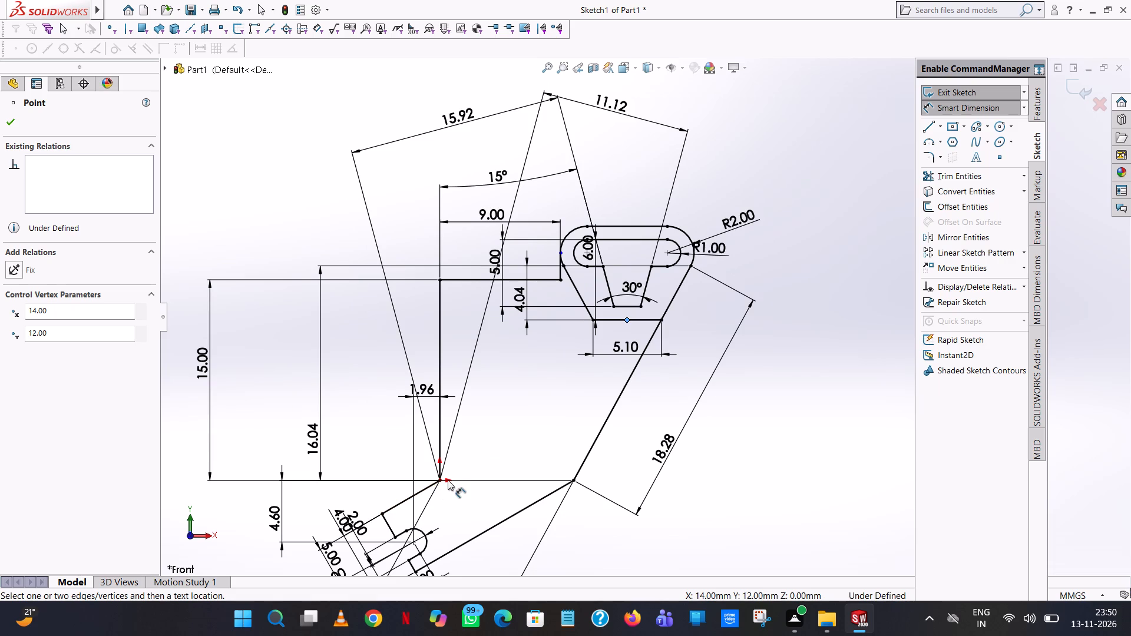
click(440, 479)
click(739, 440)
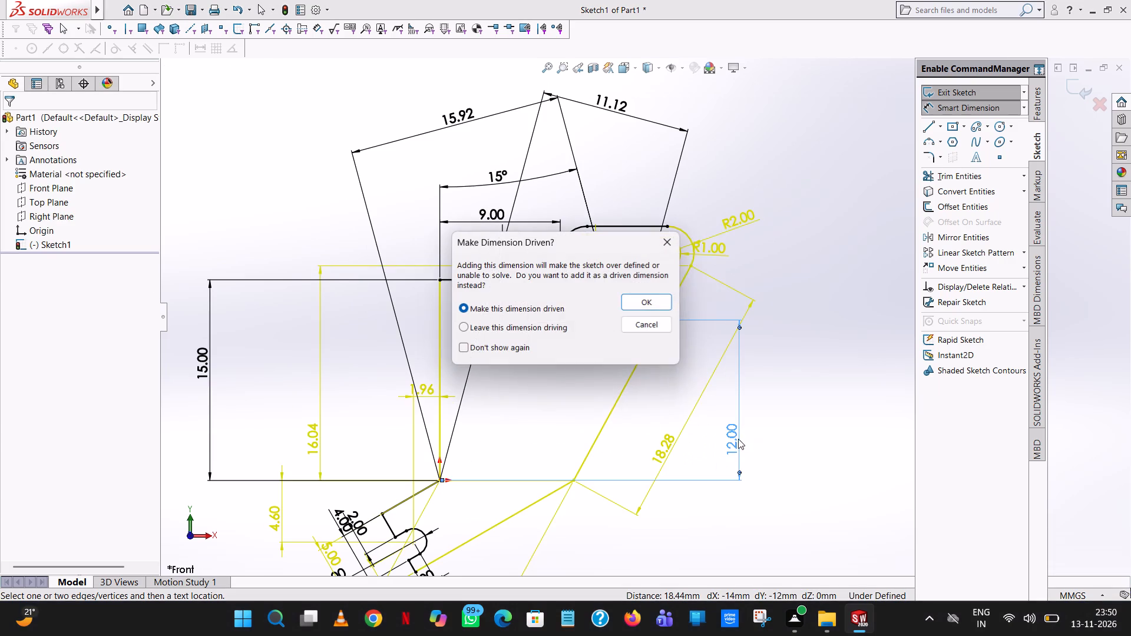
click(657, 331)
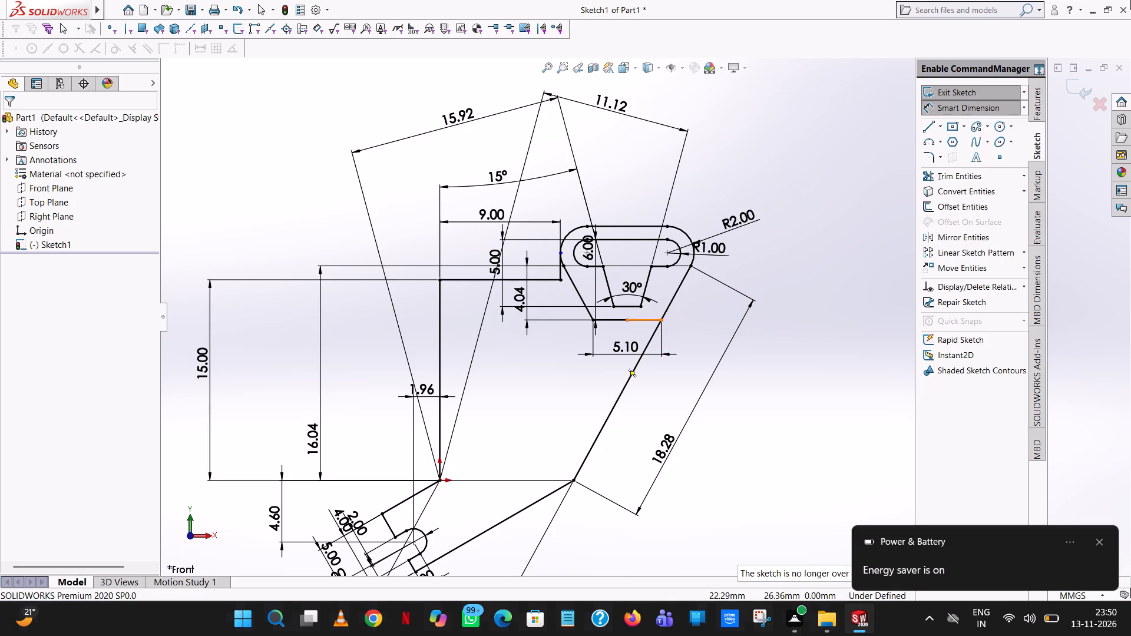
Extrude the main bracket region and the slotted head region of the sketch together as a 6 mm blind boss.
scroll(874, 359, up, 4)
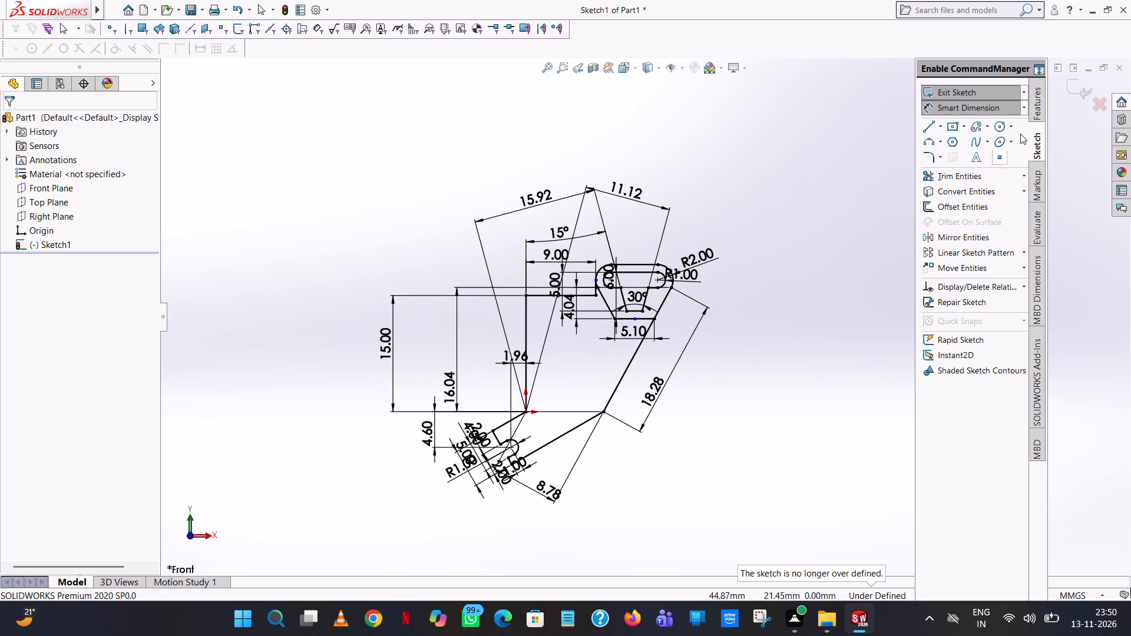
click(1042, 98)
click(972, 95)
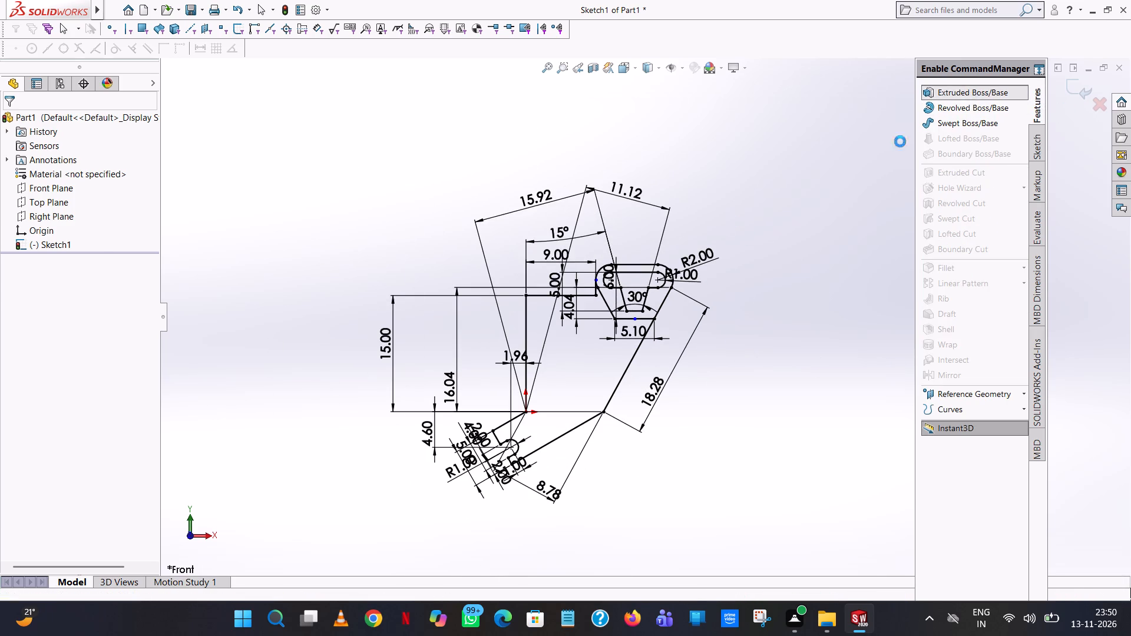
click(676, 307)
scroll(684, 306, down, 3)
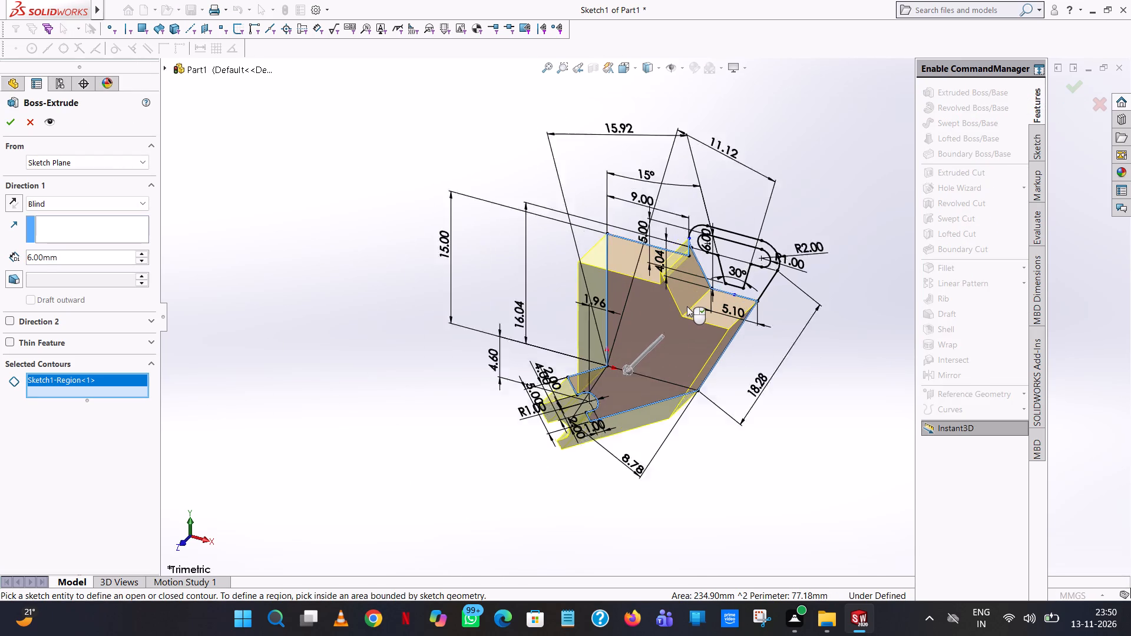
scroll(687, 306, down, 5)
click(747, 212)
middle_drag(744, 216, 750, 184)
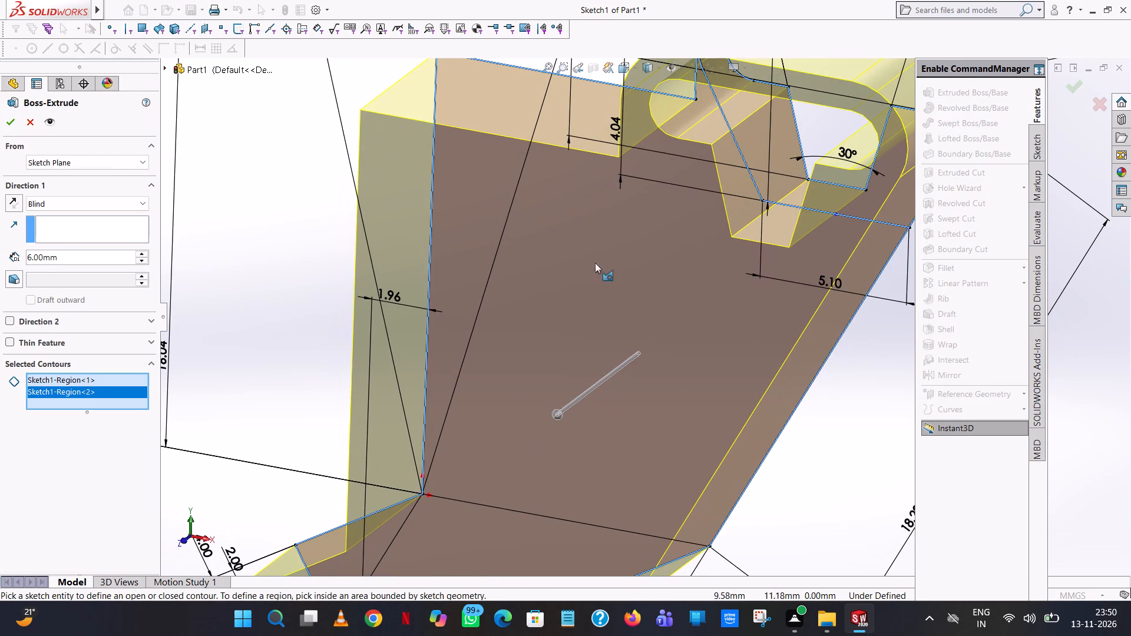
scroll(239, 244, up, 5)
click(9, 117)
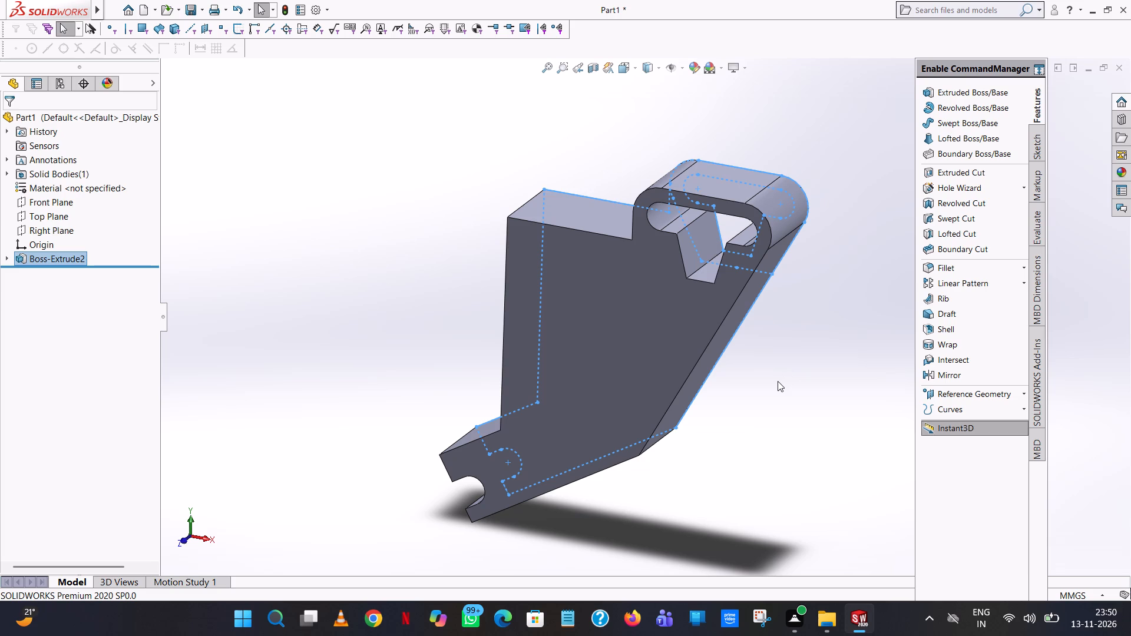
click(779, 380)
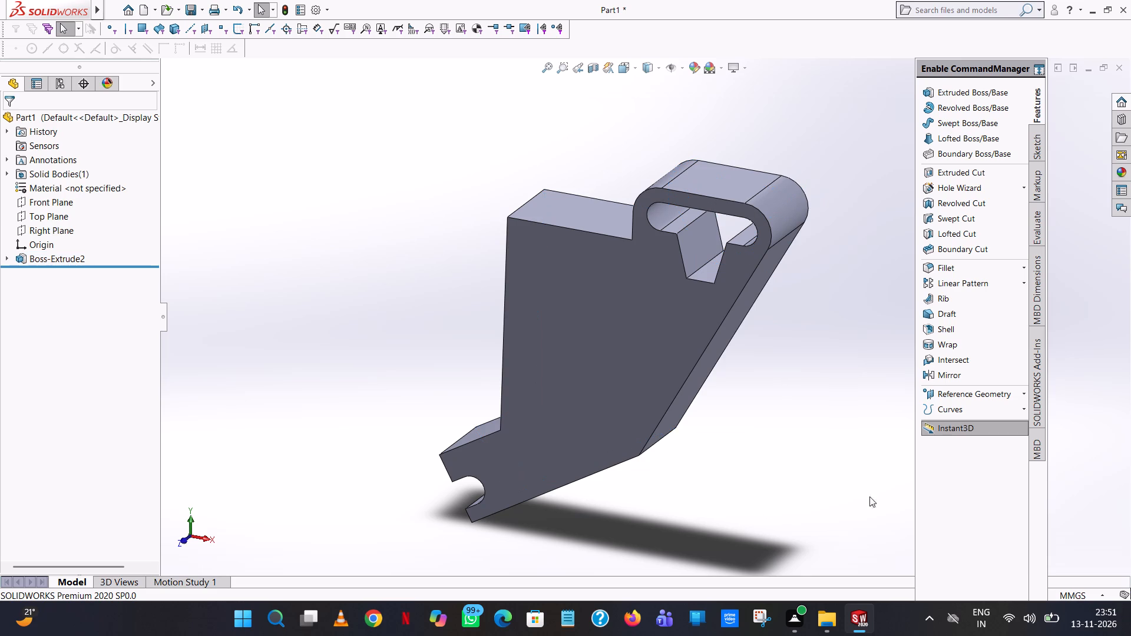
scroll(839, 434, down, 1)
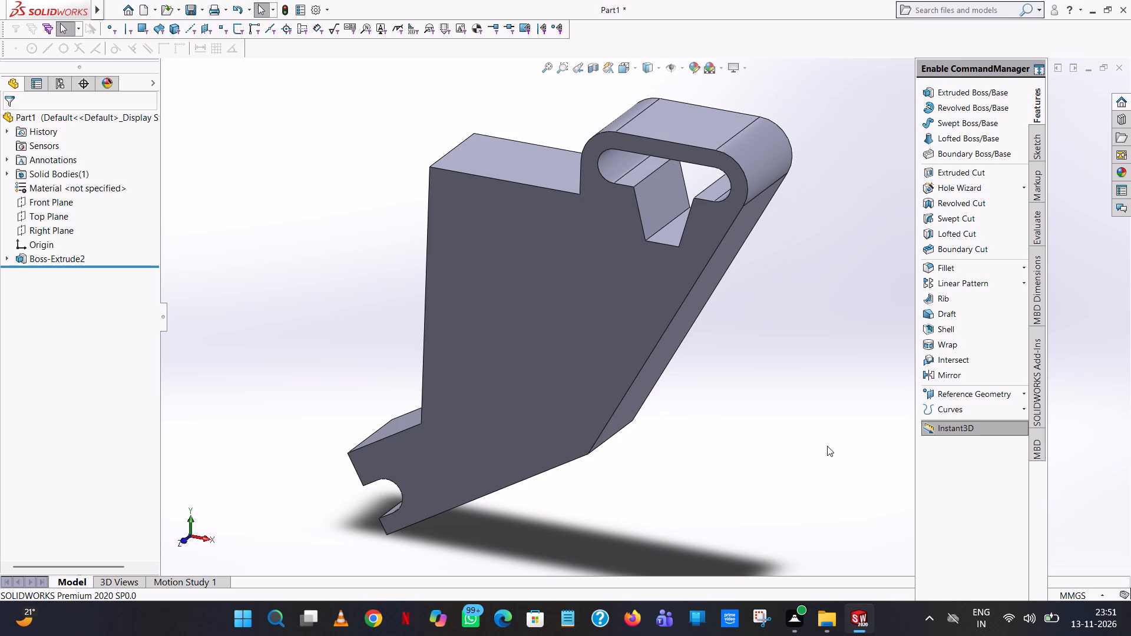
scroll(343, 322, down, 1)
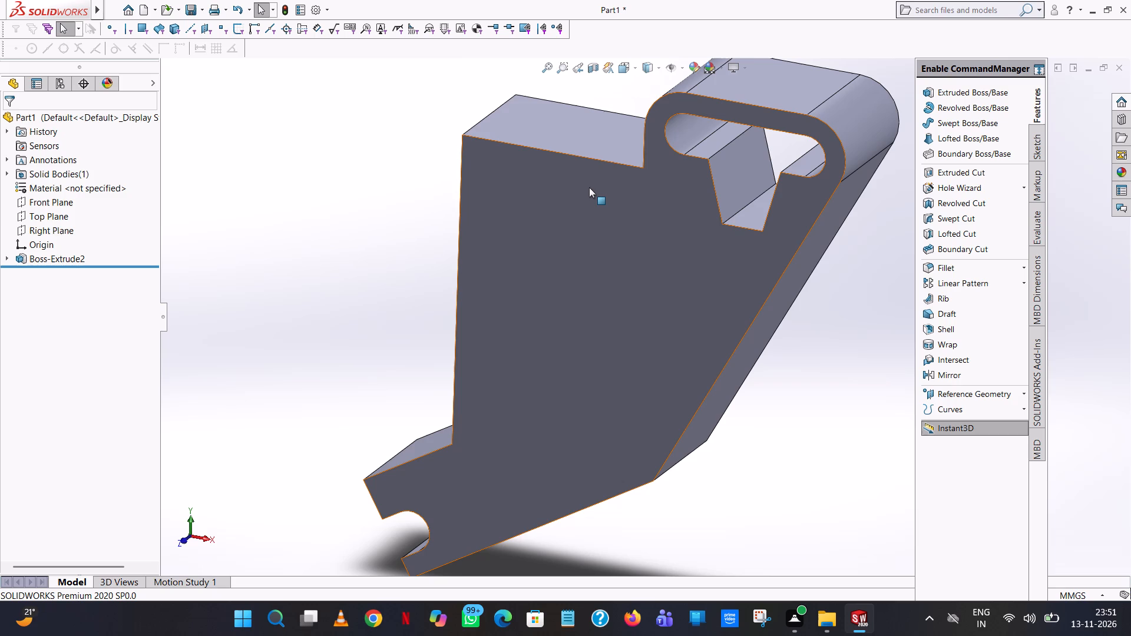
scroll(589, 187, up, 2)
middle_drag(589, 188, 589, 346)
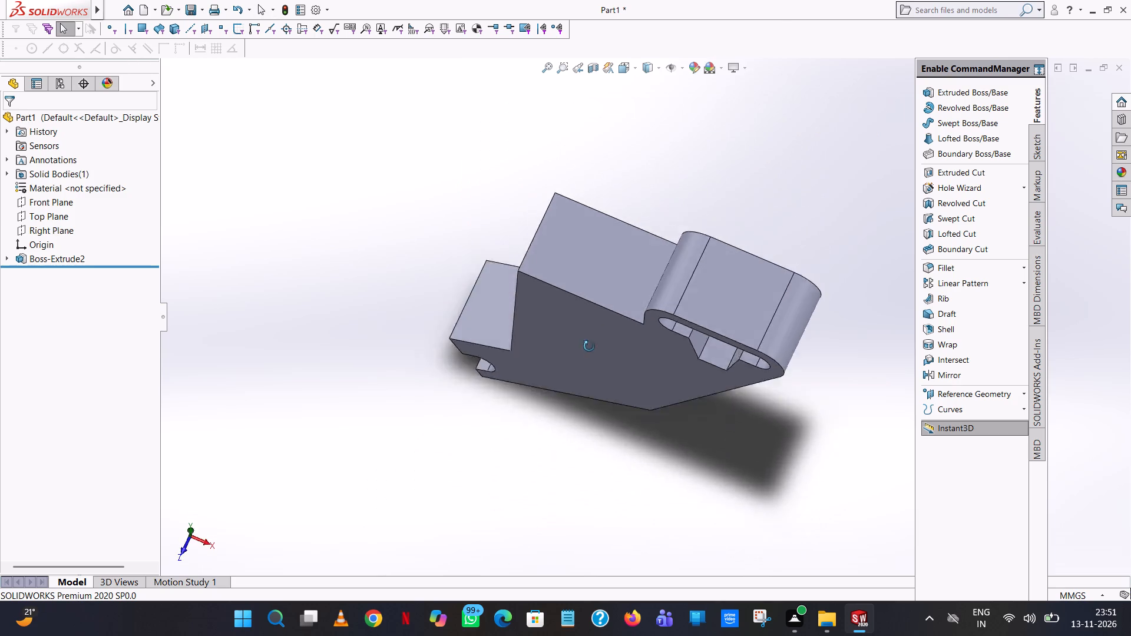
Examine the extruded bracket from several angles, checking its thickness, slot and notch.
middle_drag(589, 346, 590, 389)
scroll(706, 354, up, 3)
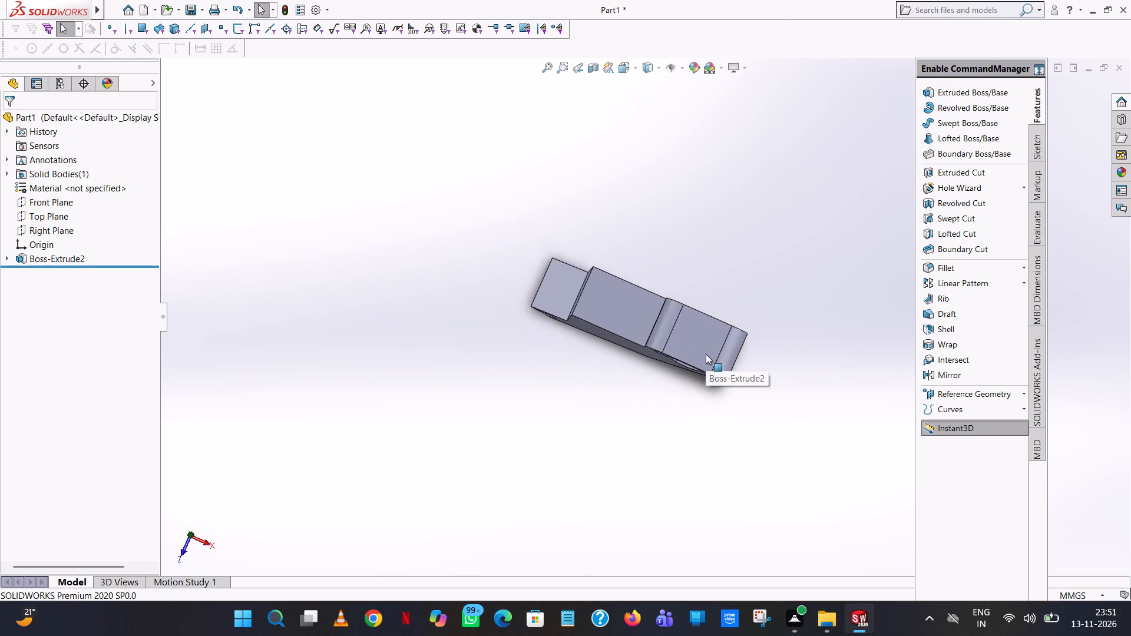
scroll(706, 354, up, 1)
middle_drag(699, 362, 716, 204)
scroll(683, 301, down, 4)
middle_drag(683, 301, 683, 289)
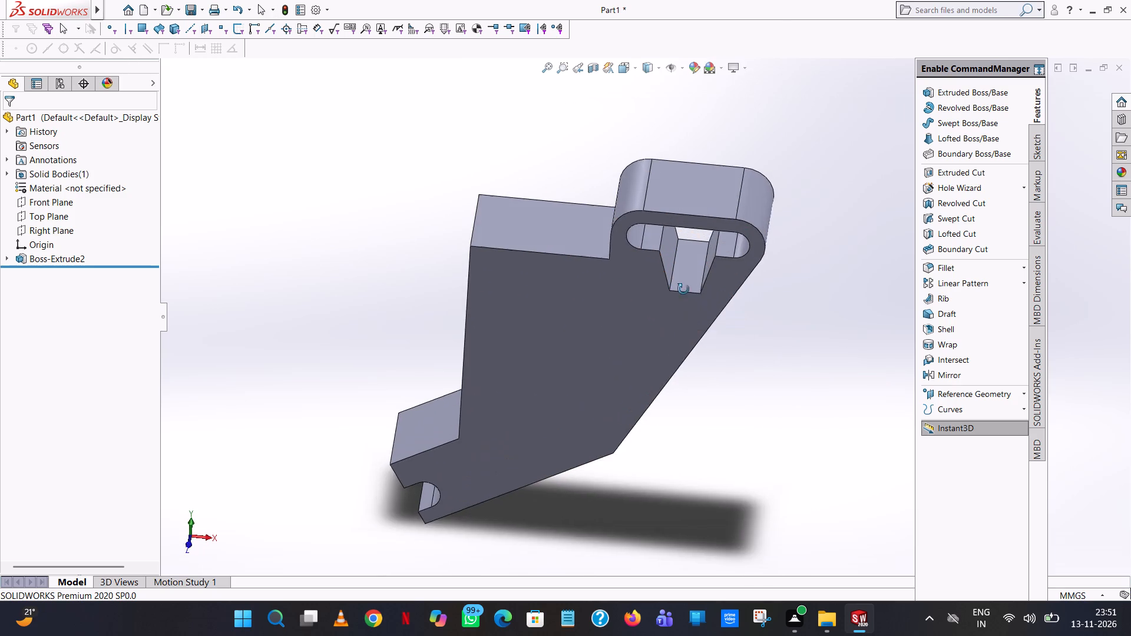
middle_drag(683, 289, 680, 211)
scroll(682, 213, up, 1)
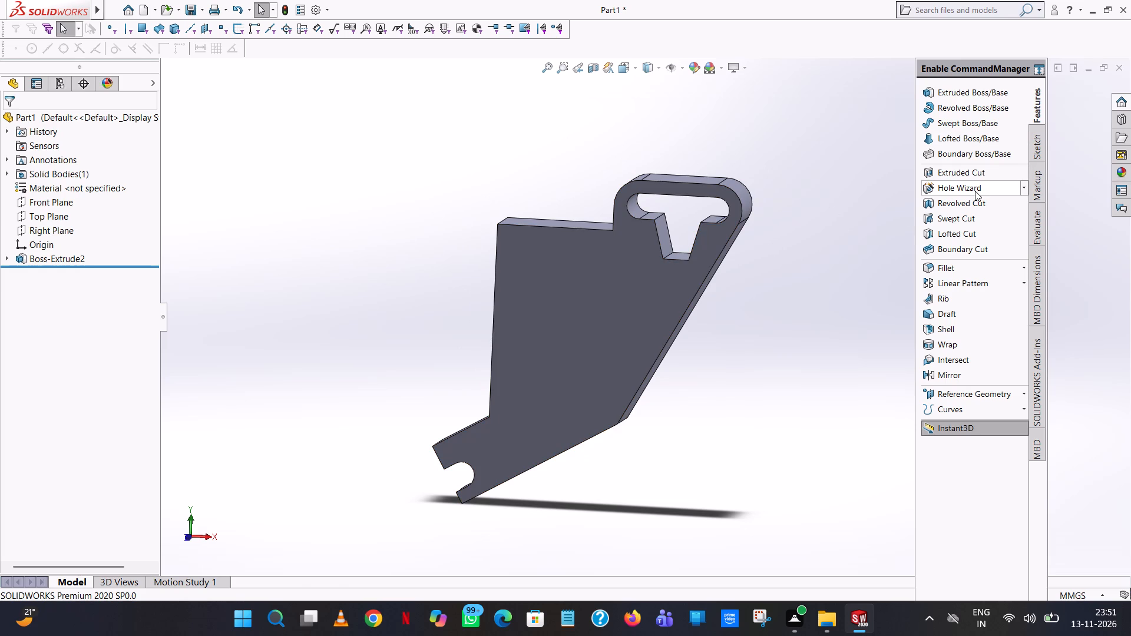
Start a boss extrude sketch on the bracket's front face and convert the face's outer outline into sketch entities.
click(975, 88)
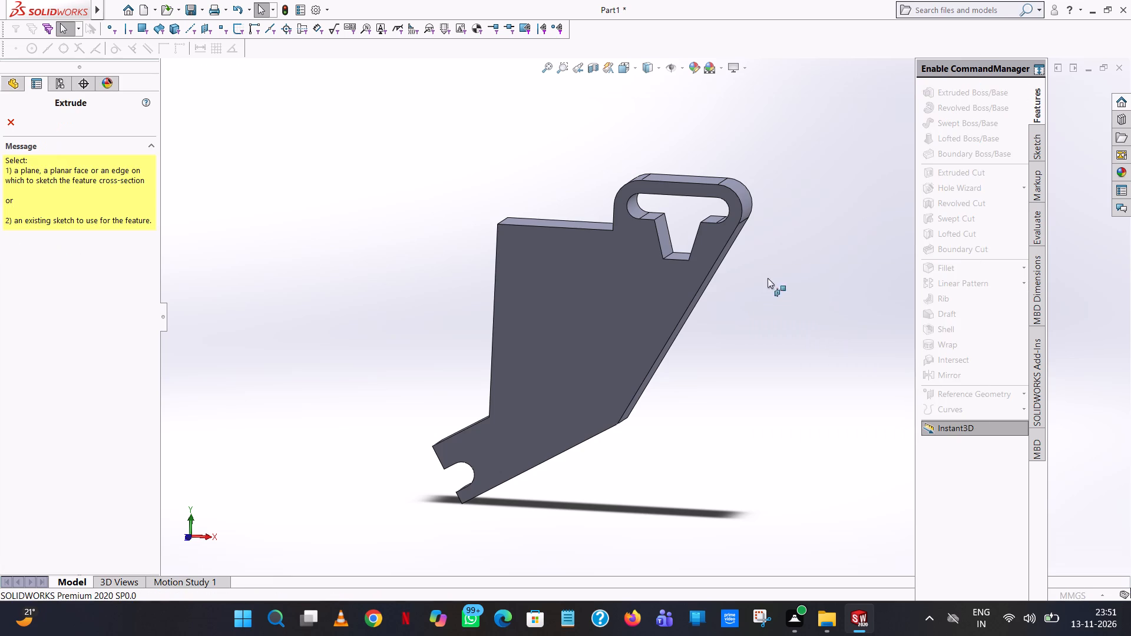
click(636, 327)
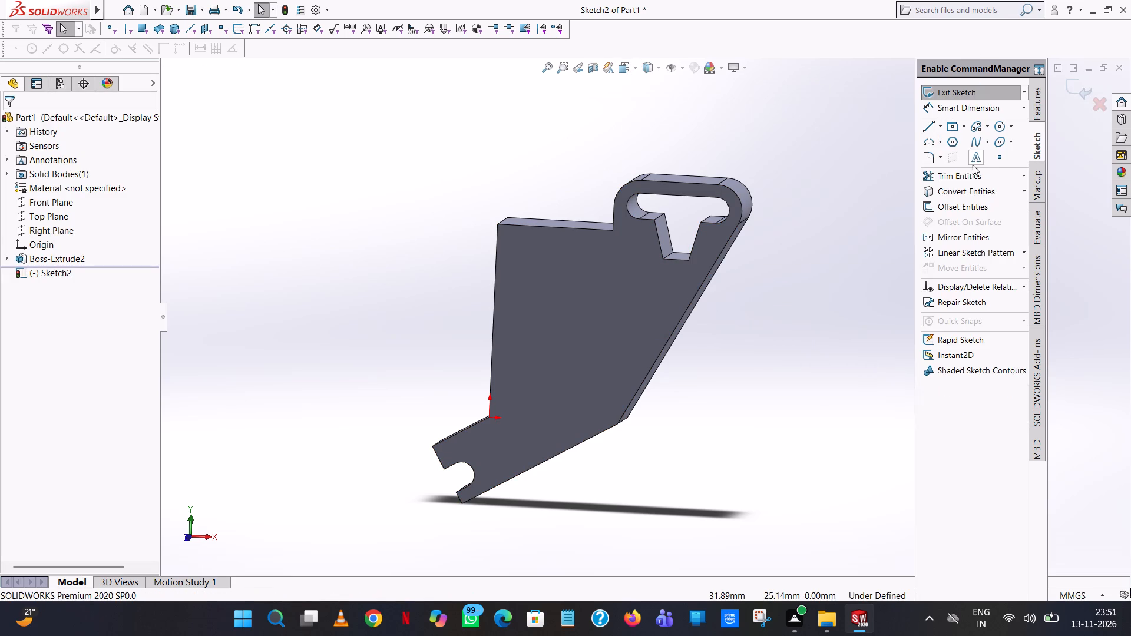
click(975, 194)
click(606, 322)
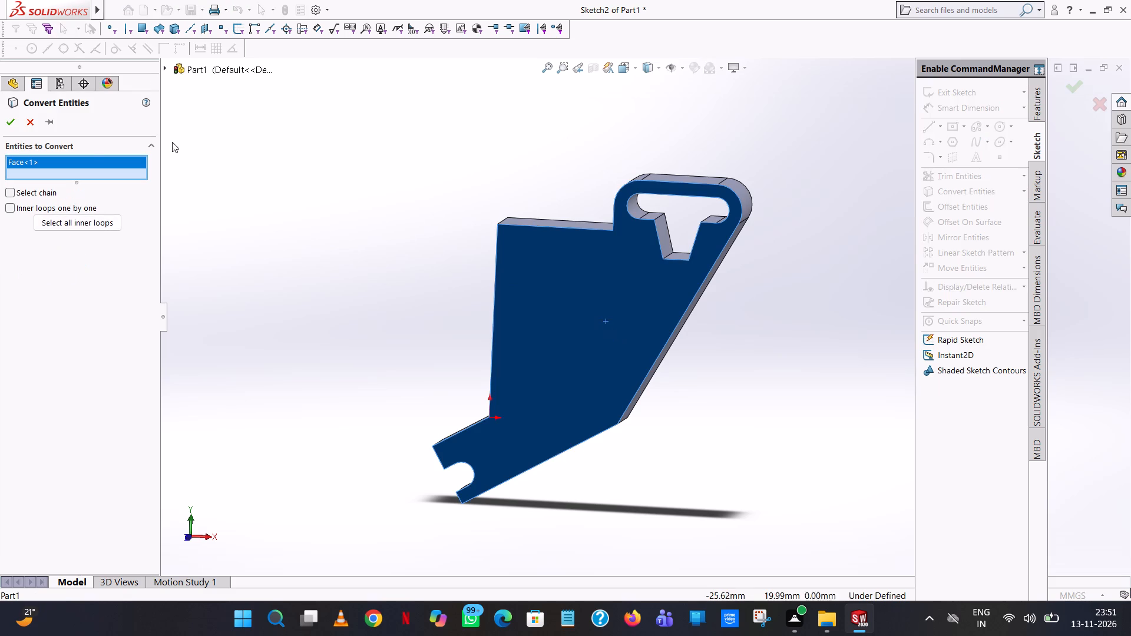
click(9, 120)
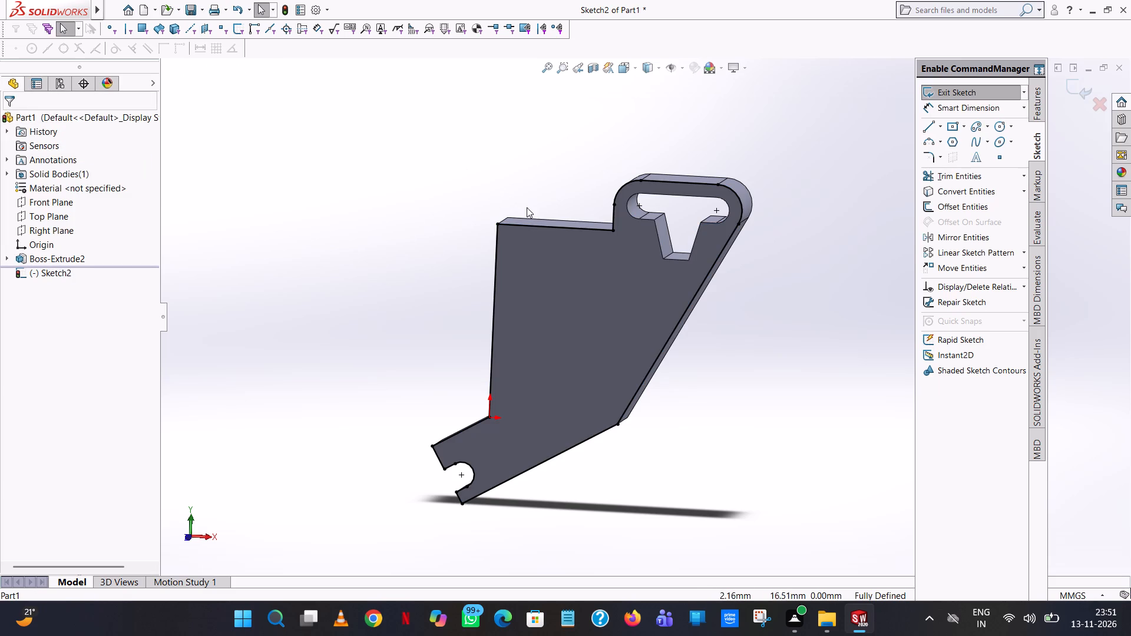
Sketch two circles of 1 mm radius centred on the arc centres at both rounded ends of the head slot.
scroll(660, 260, down, 2)
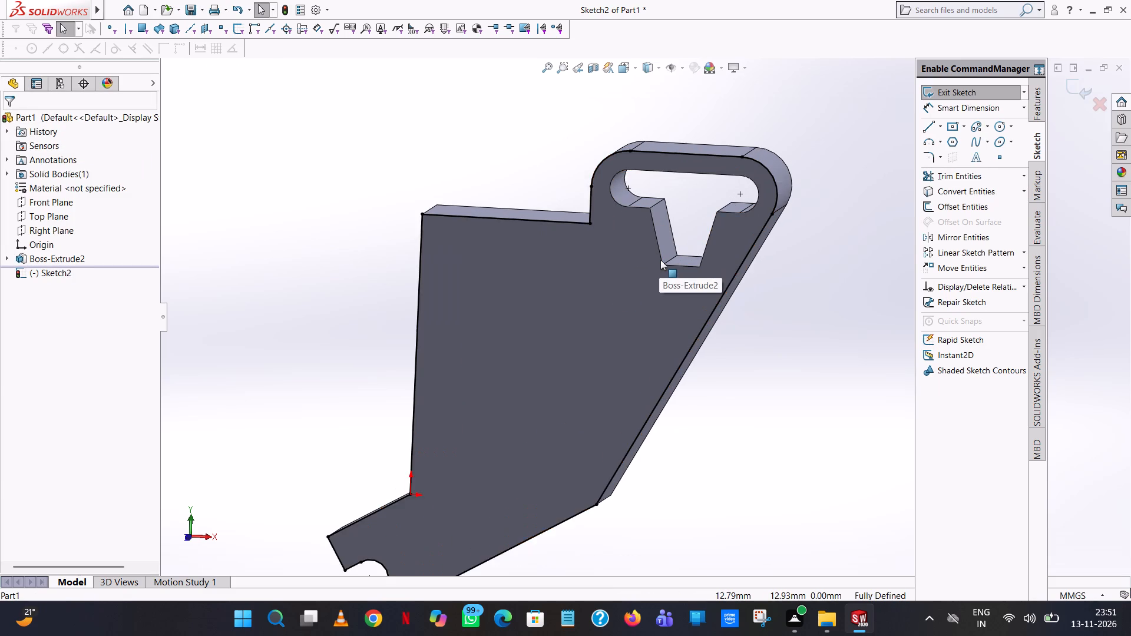
scroll(660, 260, down, 2)
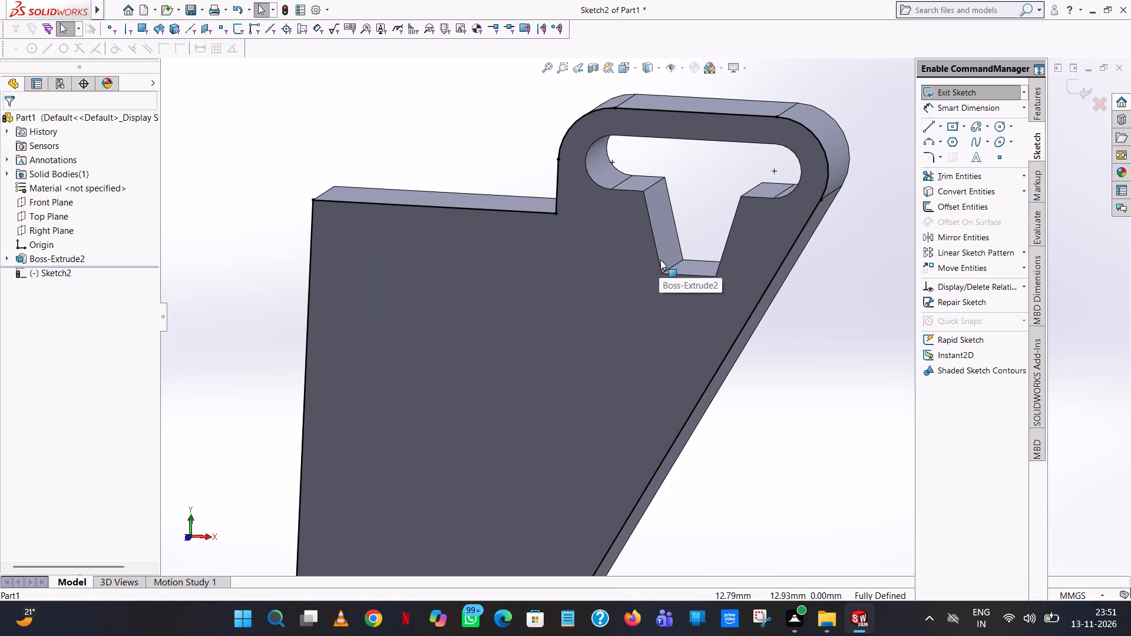
scroll(660, 260, down, 1)
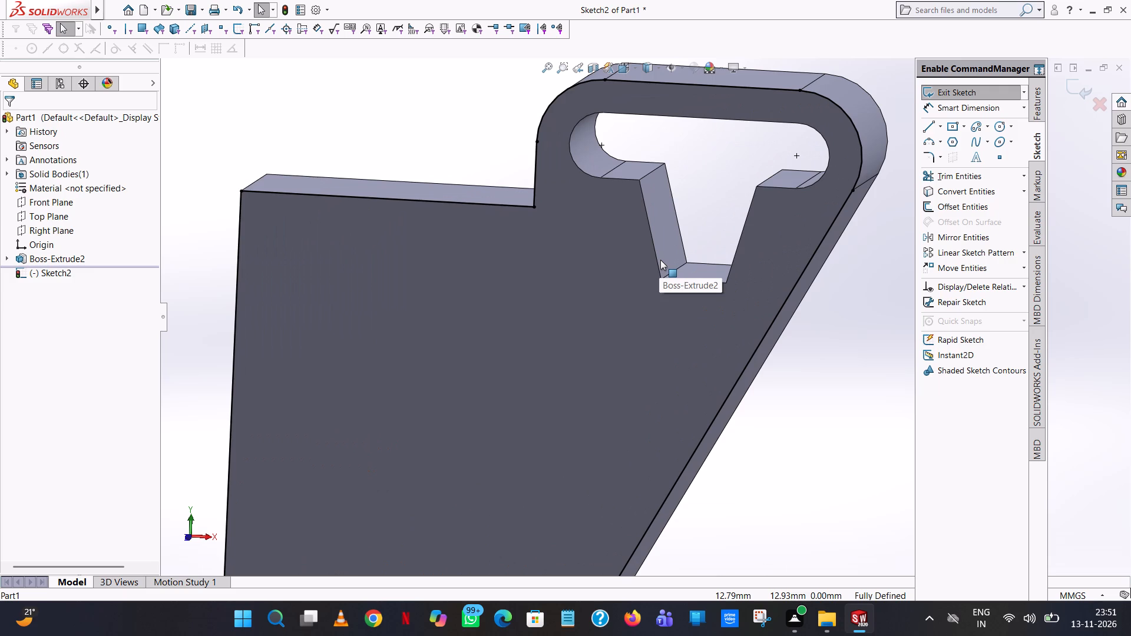
scroll(660, 260, up, 2)
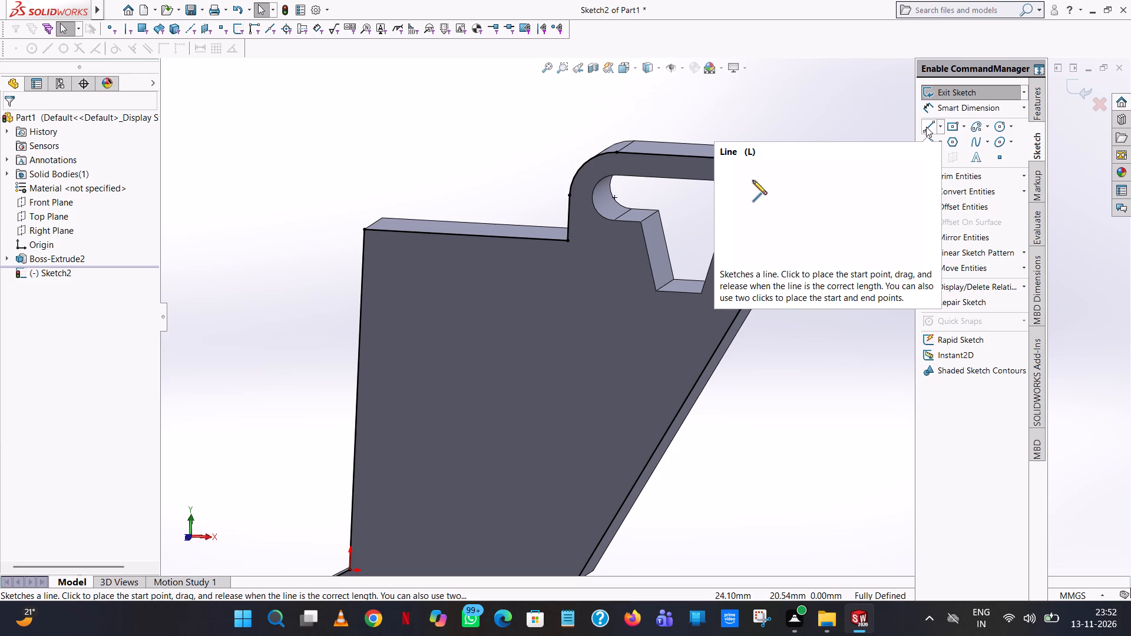
click(997, 127)
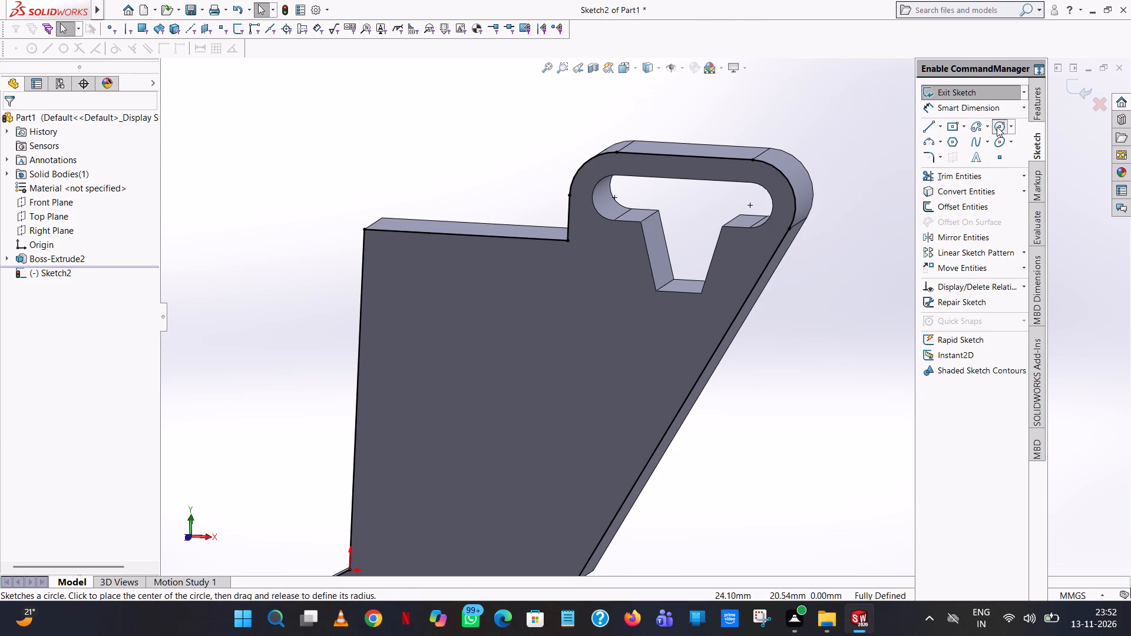
click(751, 206)
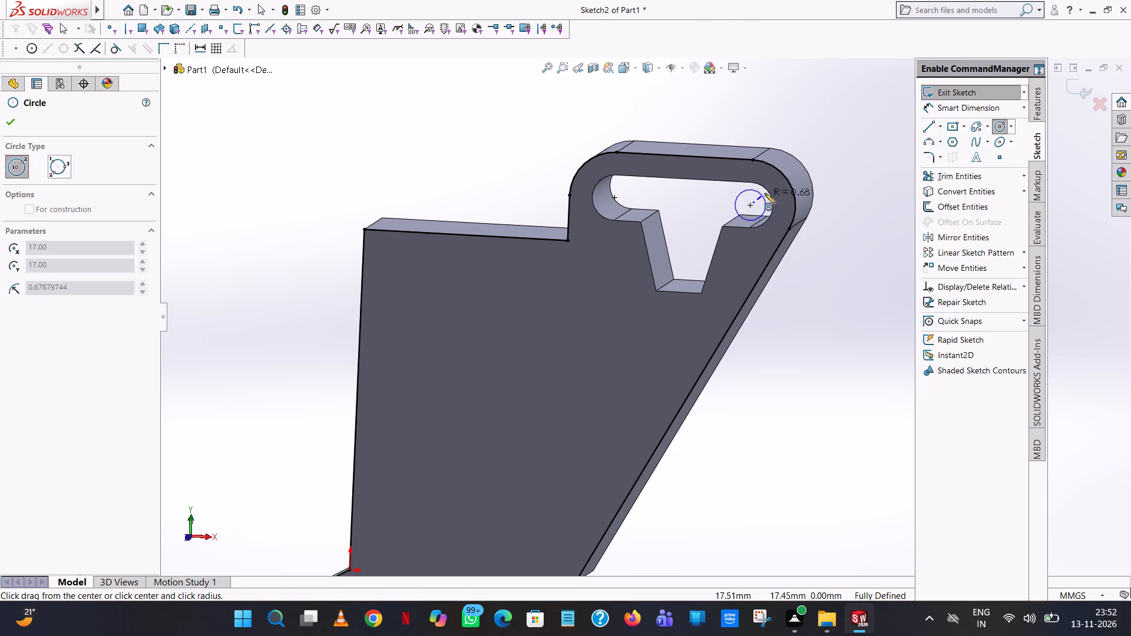
click(768, 194)
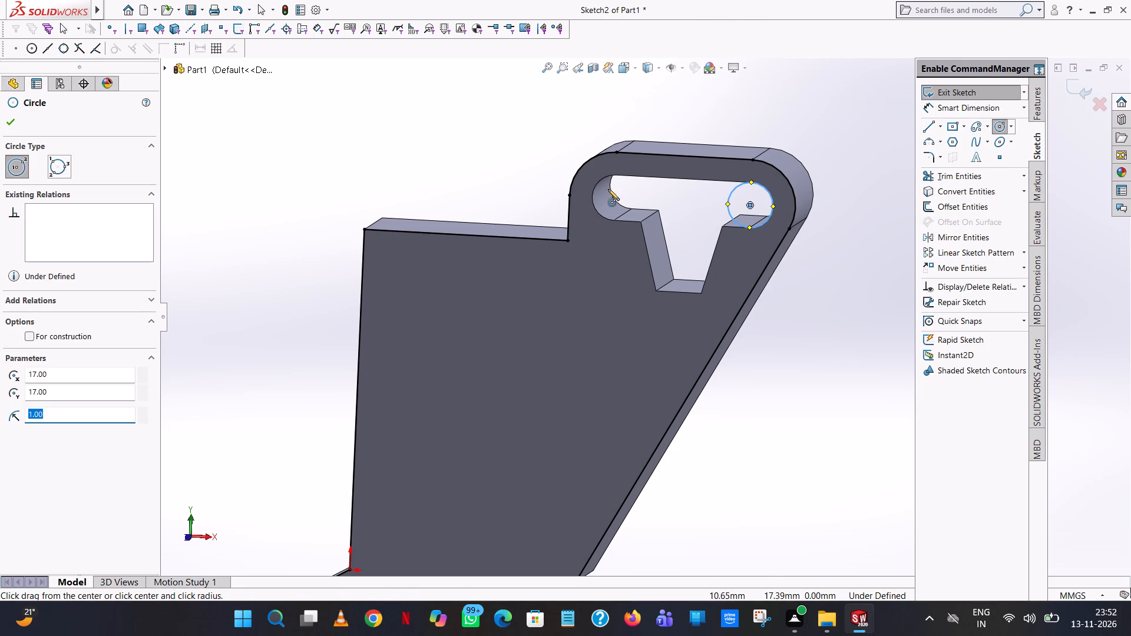
click(616, 197)
click(597, 189)
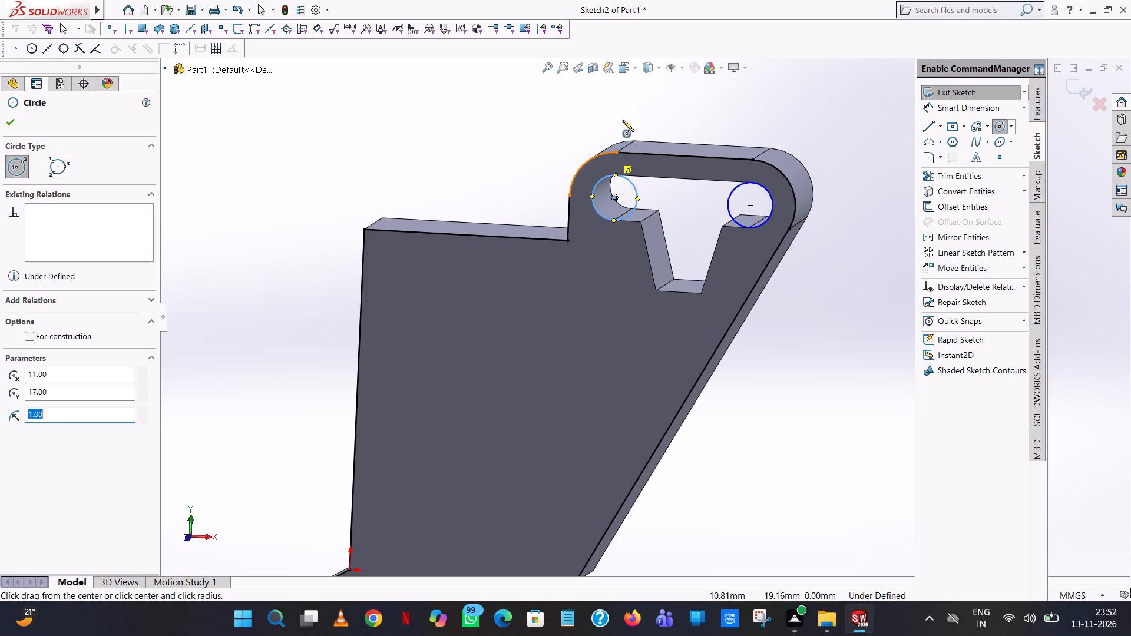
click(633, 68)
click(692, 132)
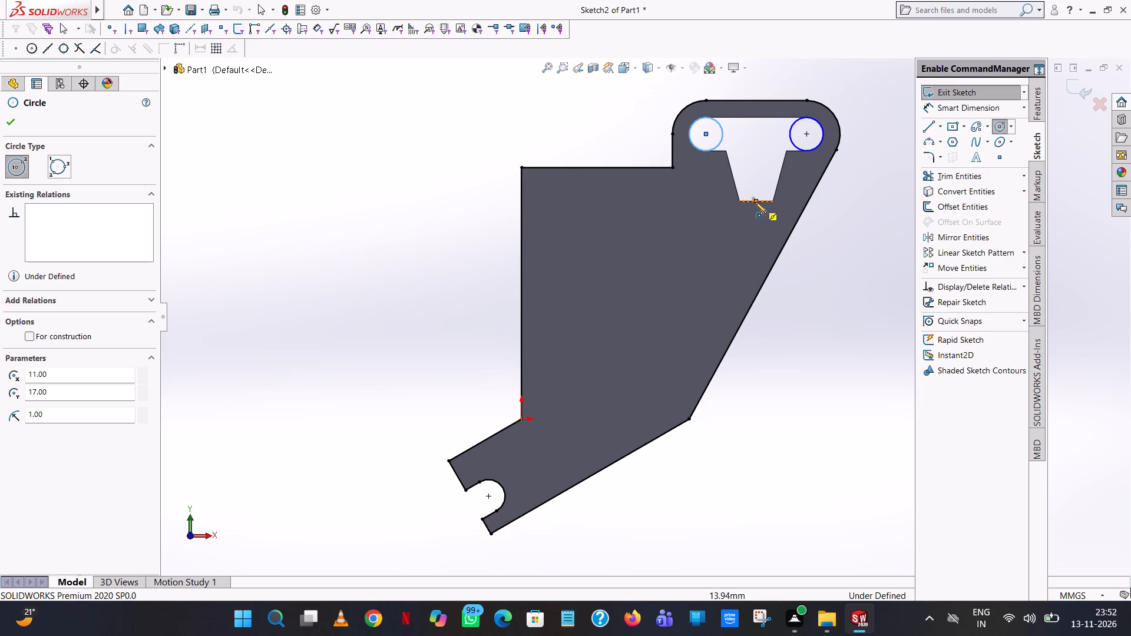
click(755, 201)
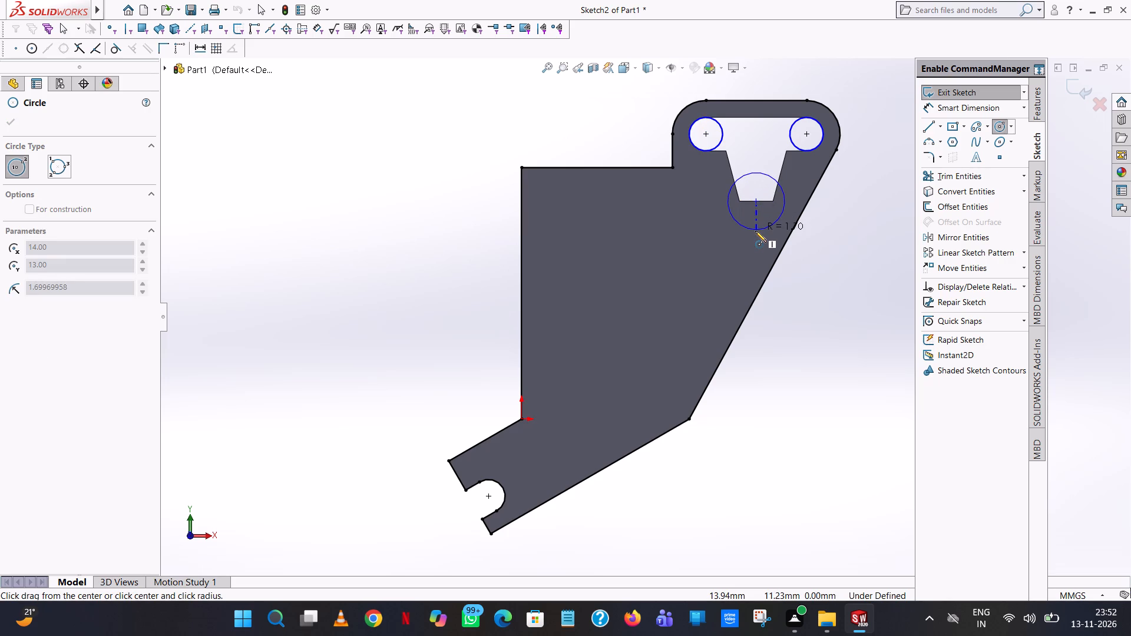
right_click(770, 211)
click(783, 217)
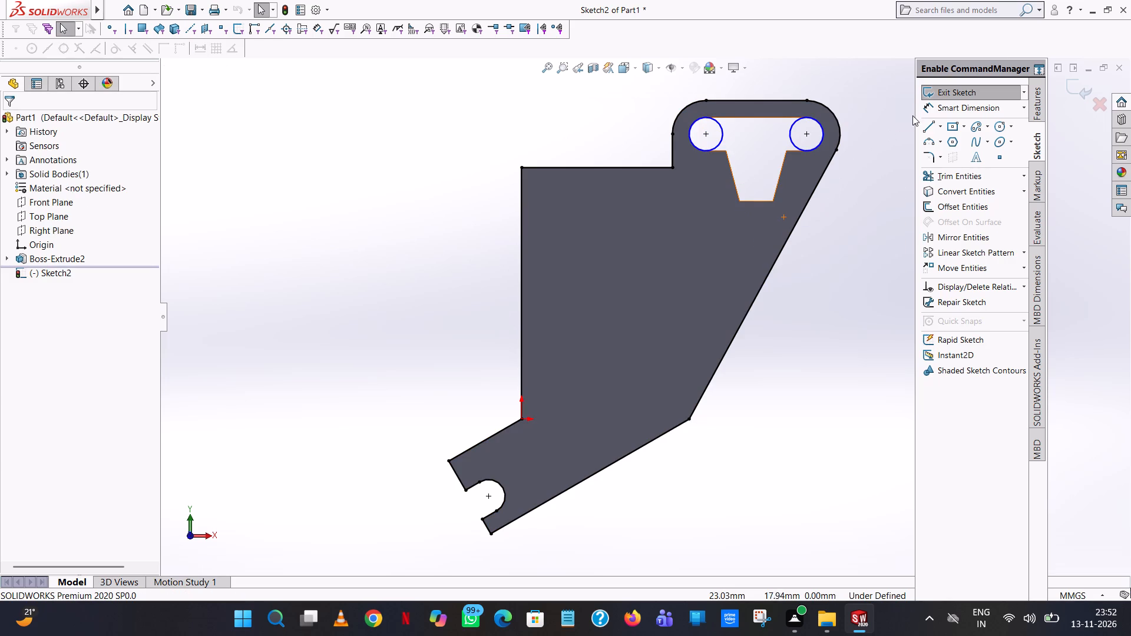
Sketch a 1 mm vertical line down from the midpoint of the trapezoid slot's bottom edge, then a horizontal line about 2.7 mm long across the slanted outer edge.
click(930, 129)
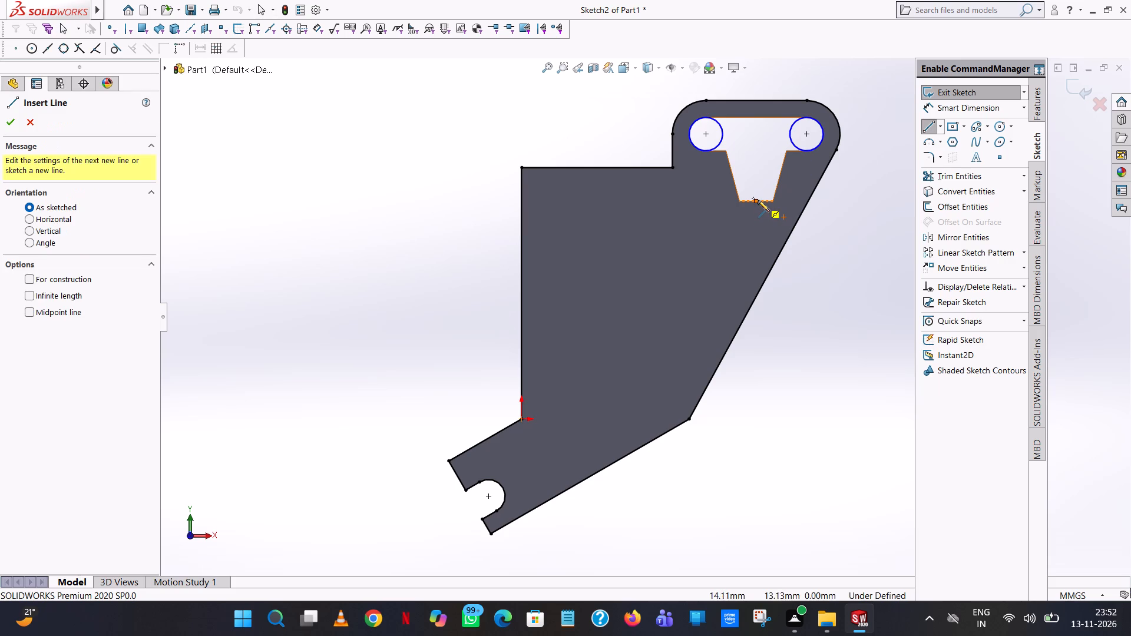
click(756, 201)
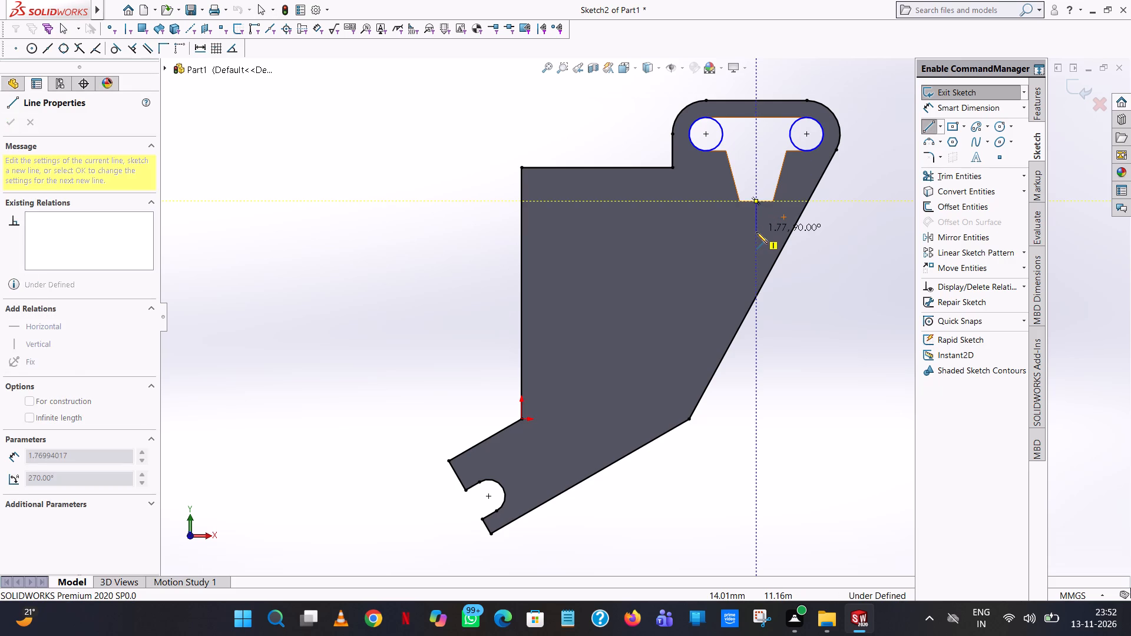
click(756, 232)
key(1)
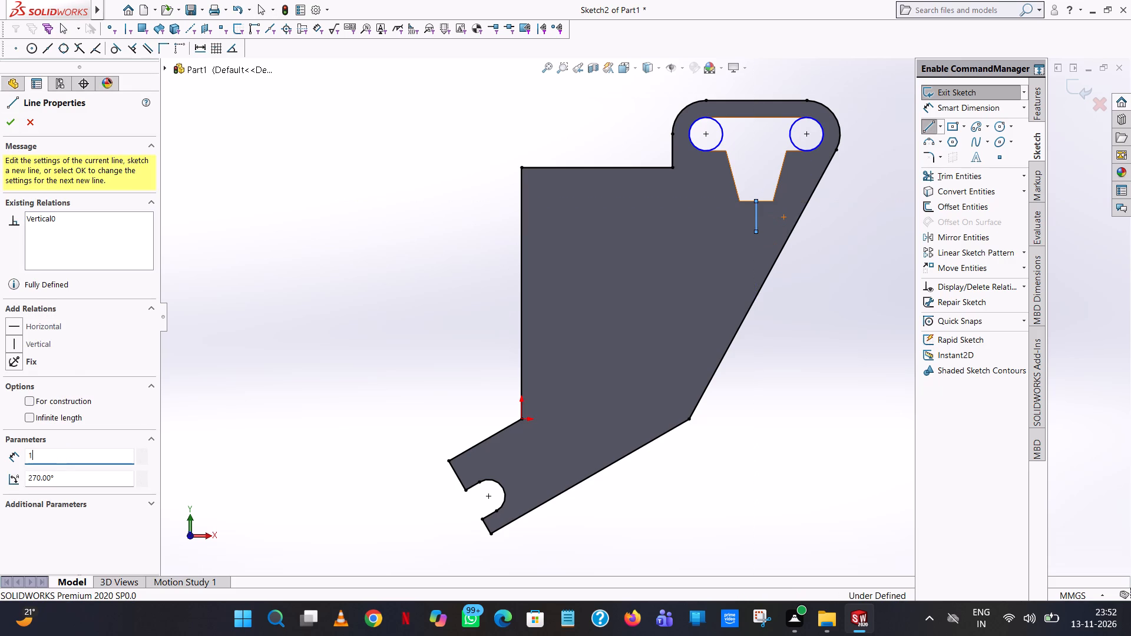
key(Return)
scroll(756, 234, down, 7)
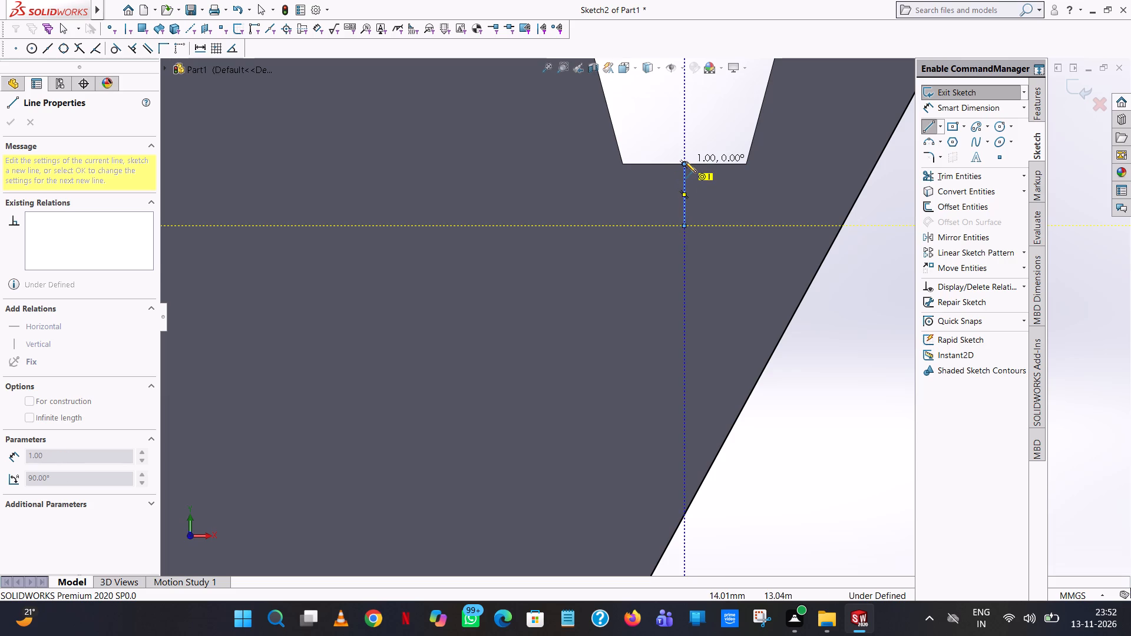
click(850, 226)
right_click(850, 226)
click(871, 231)
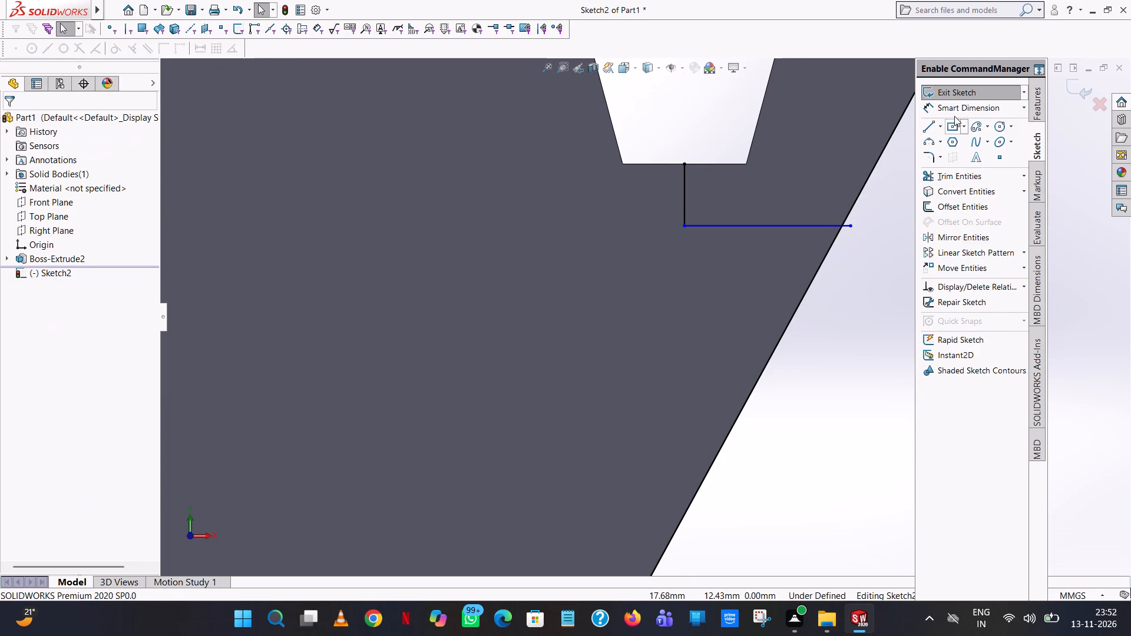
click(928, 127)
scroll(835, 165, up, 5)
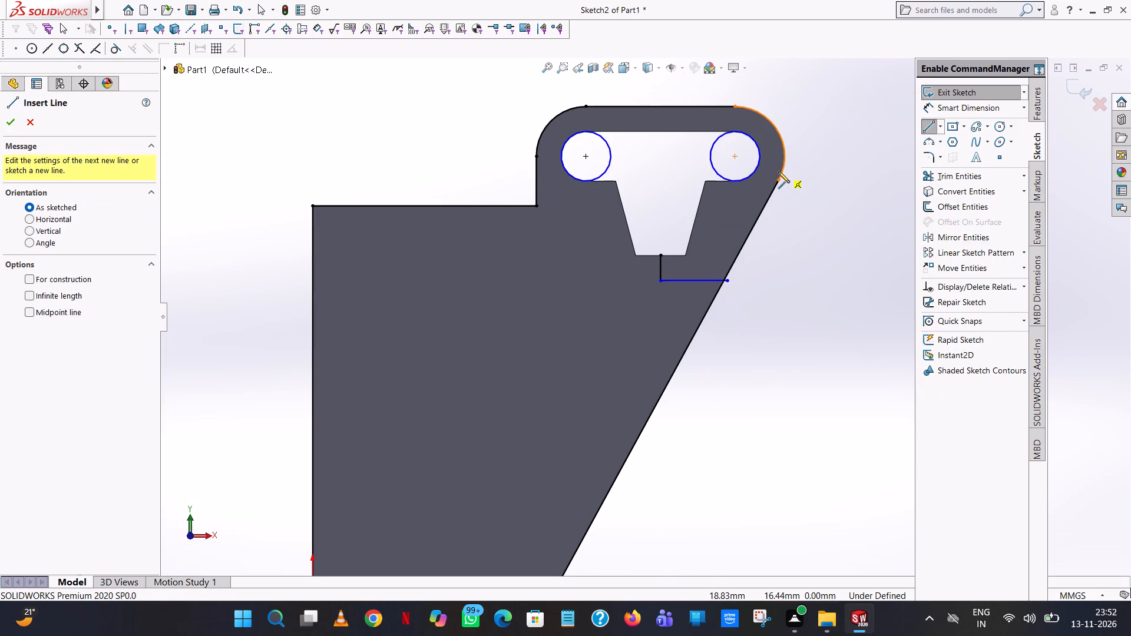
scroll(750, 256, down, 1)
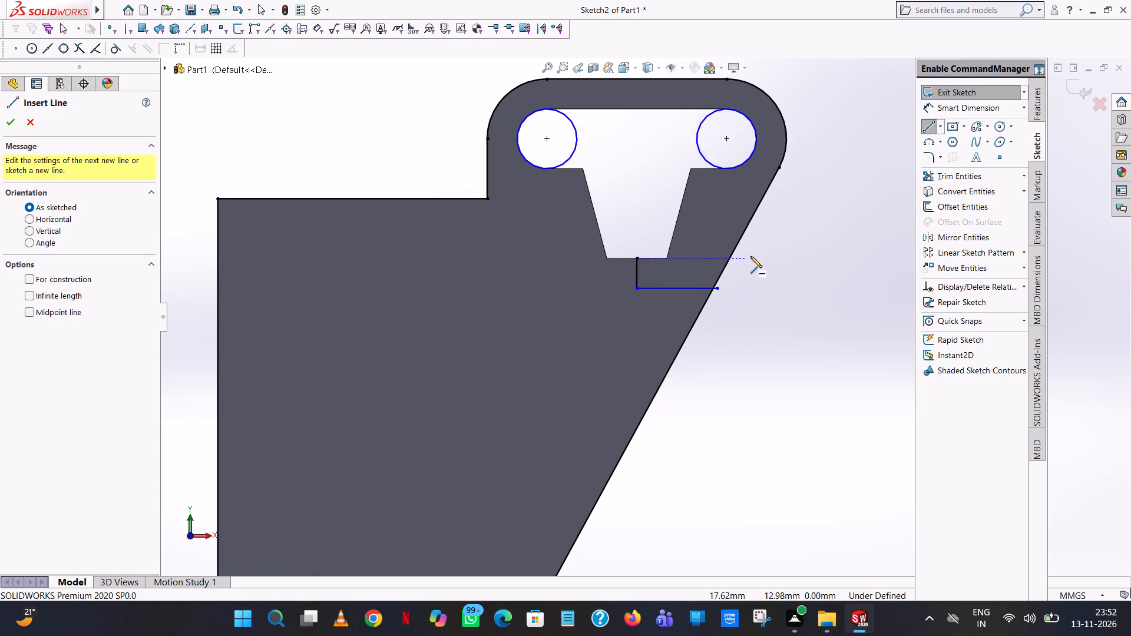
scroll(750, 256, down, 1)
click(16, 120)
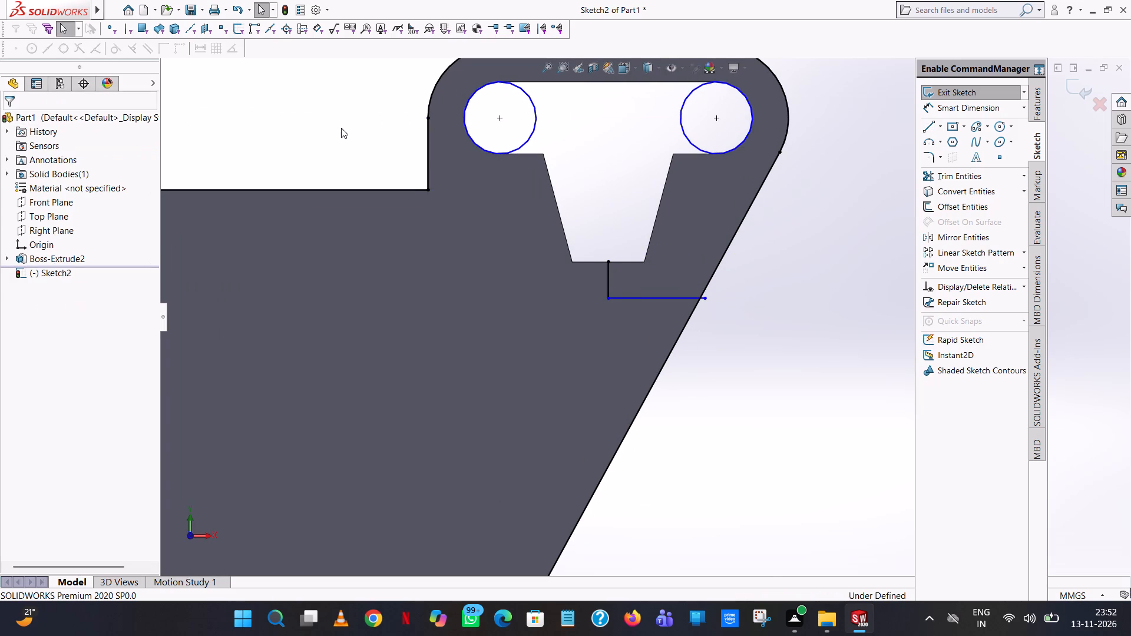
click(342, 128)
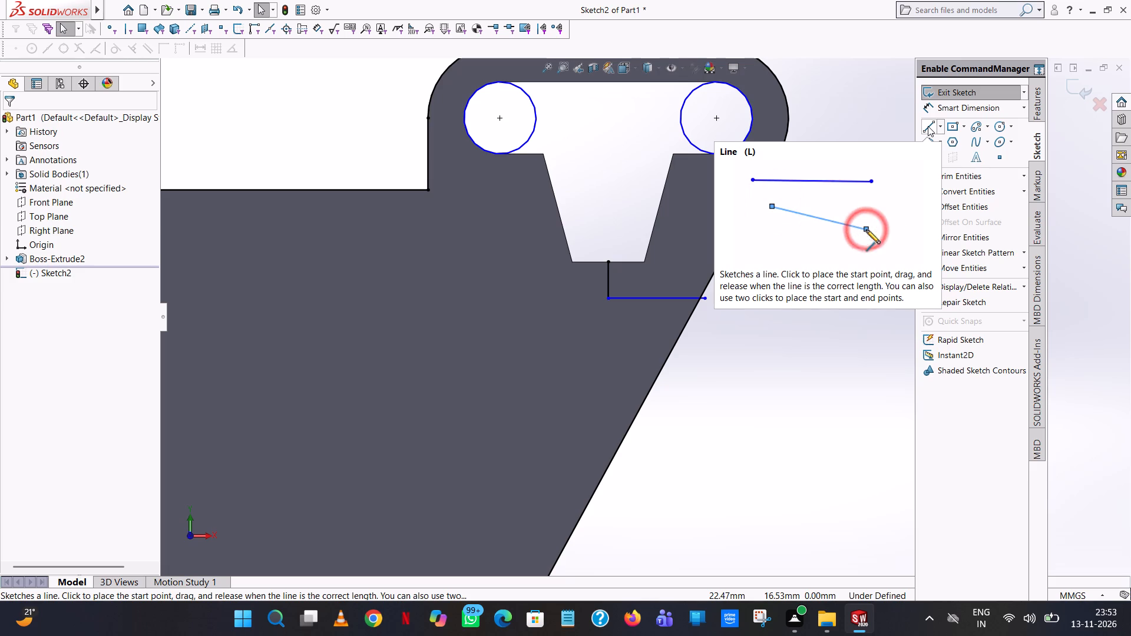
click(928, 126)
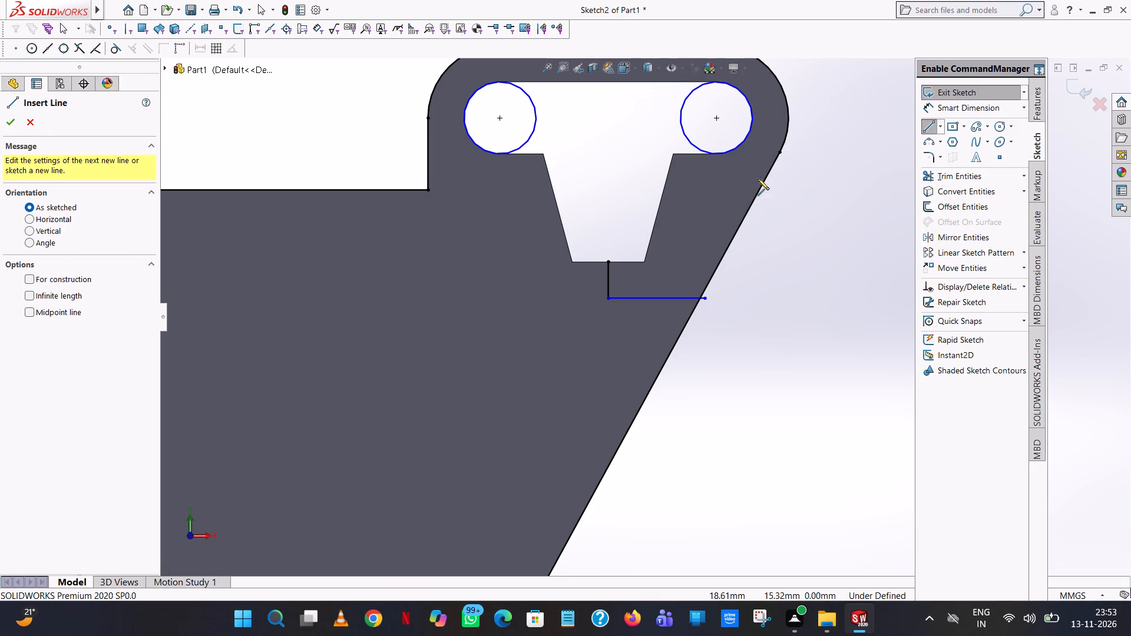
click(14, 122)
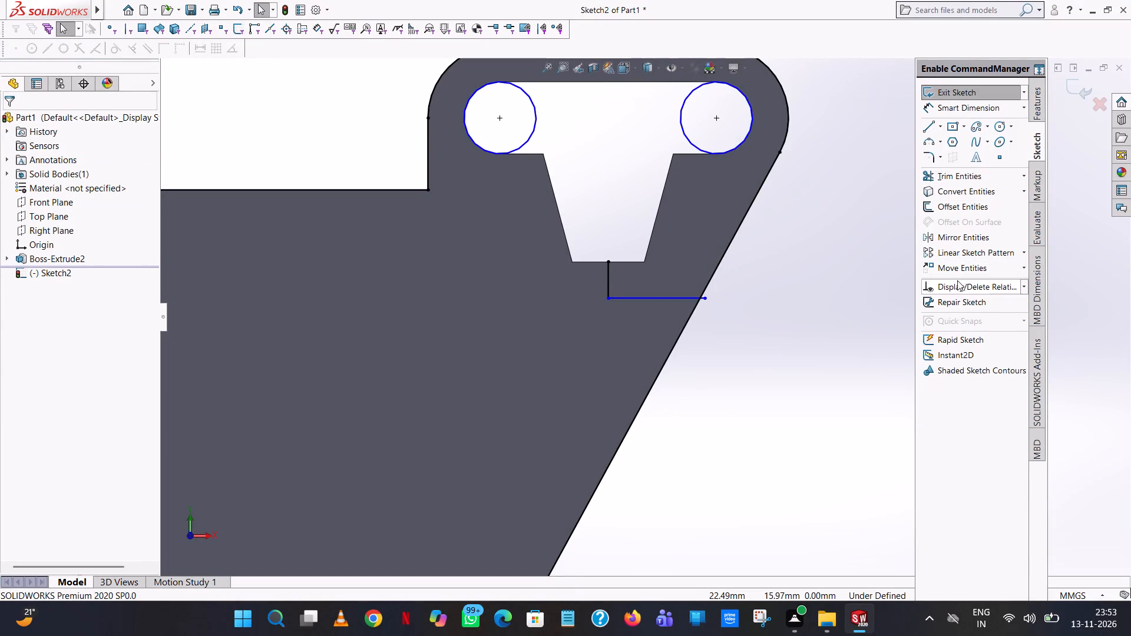
Mirror the long slanted outer line about the short vertical line below the trapezoid slot, keeping the original.
click(961, 240)
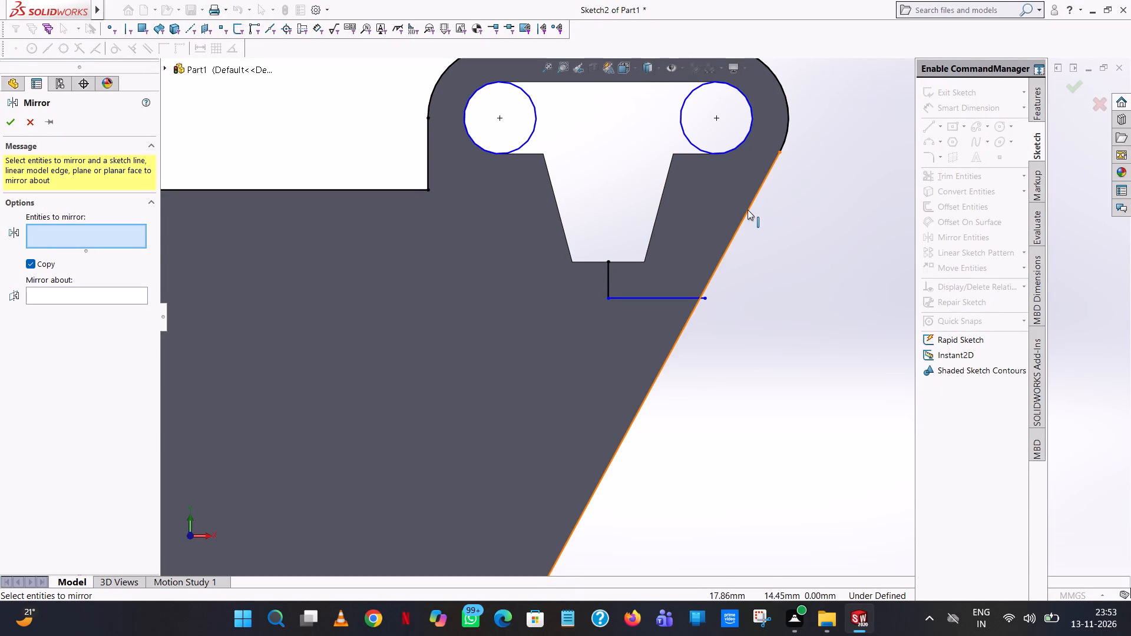
click(748, 210)
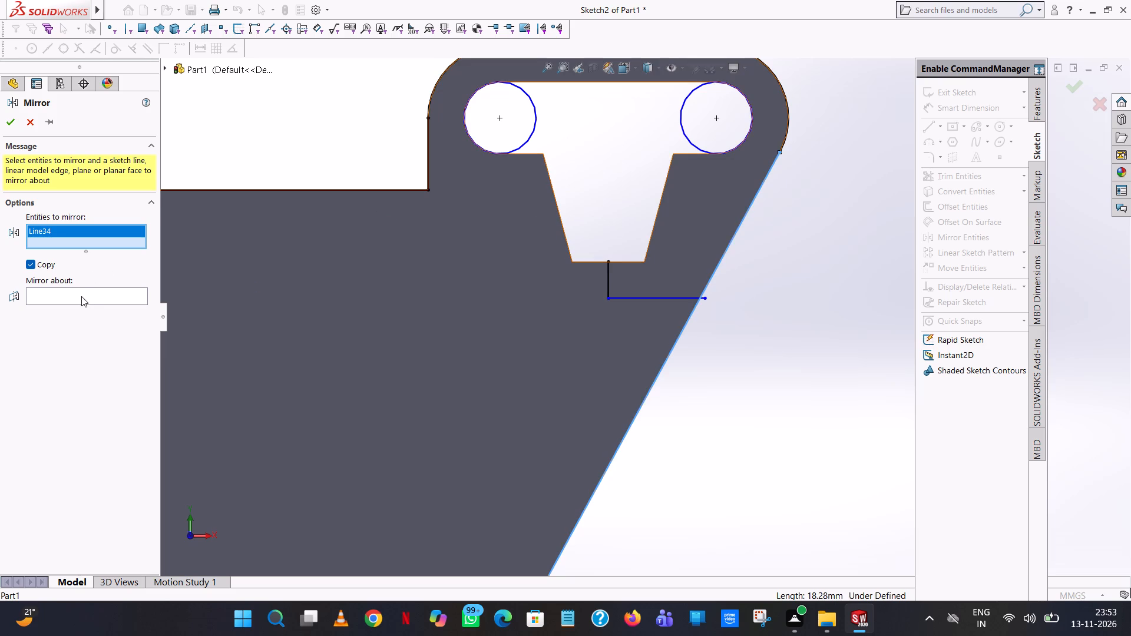
click(81, 296)
click(609, 284)
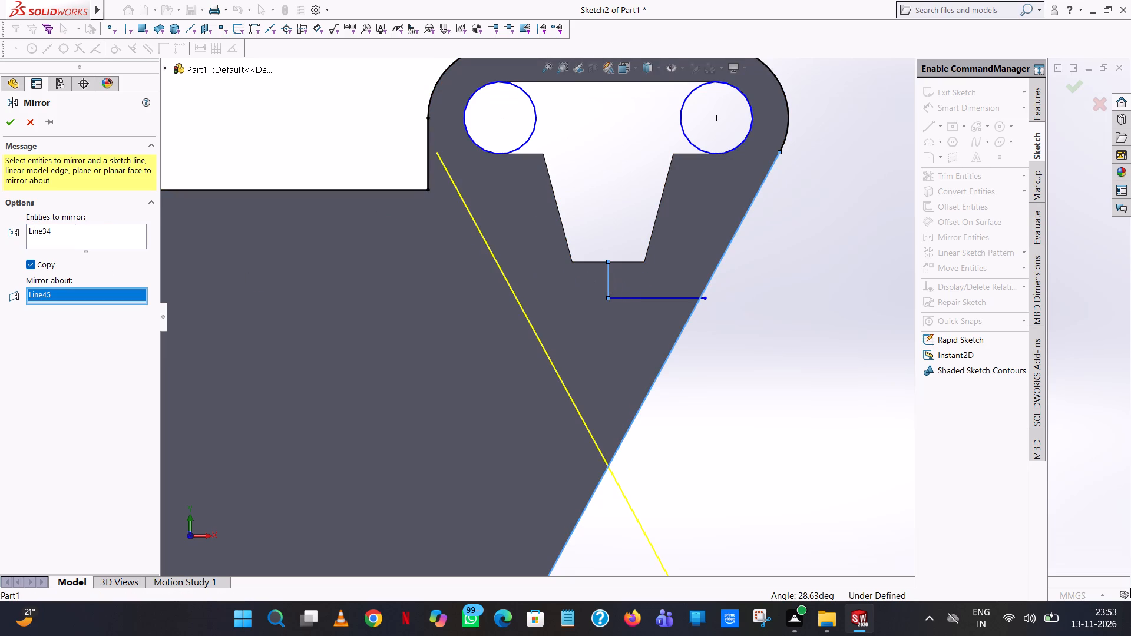
click(11, 118)
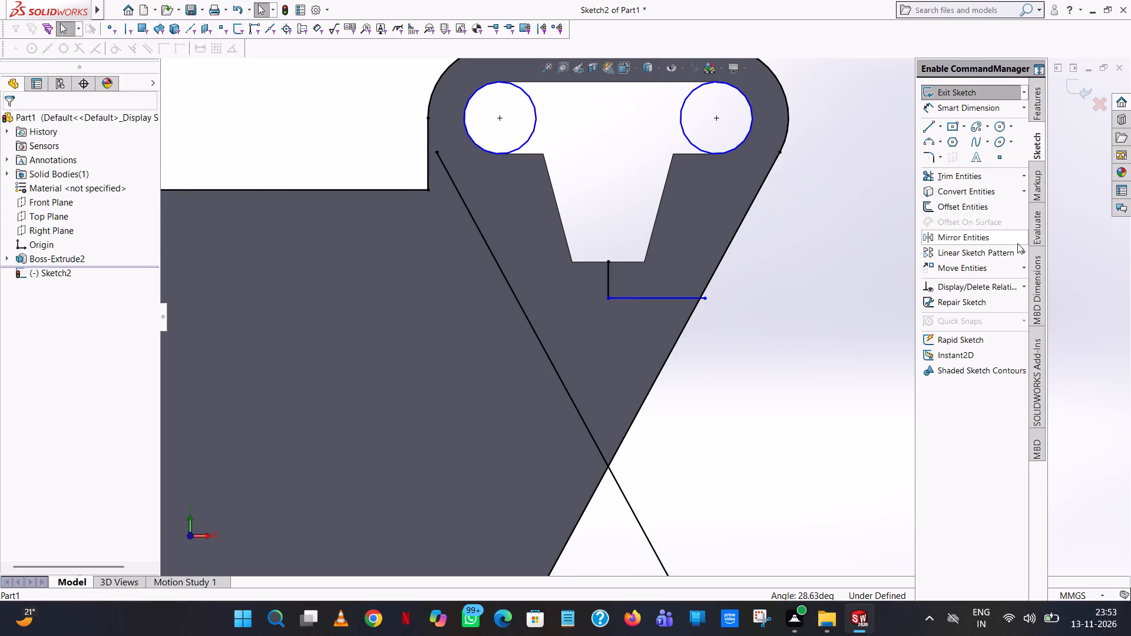
Extend the upper end of the mirrored slanted line to the head's short vertical outer edge.
click(1023, 177)
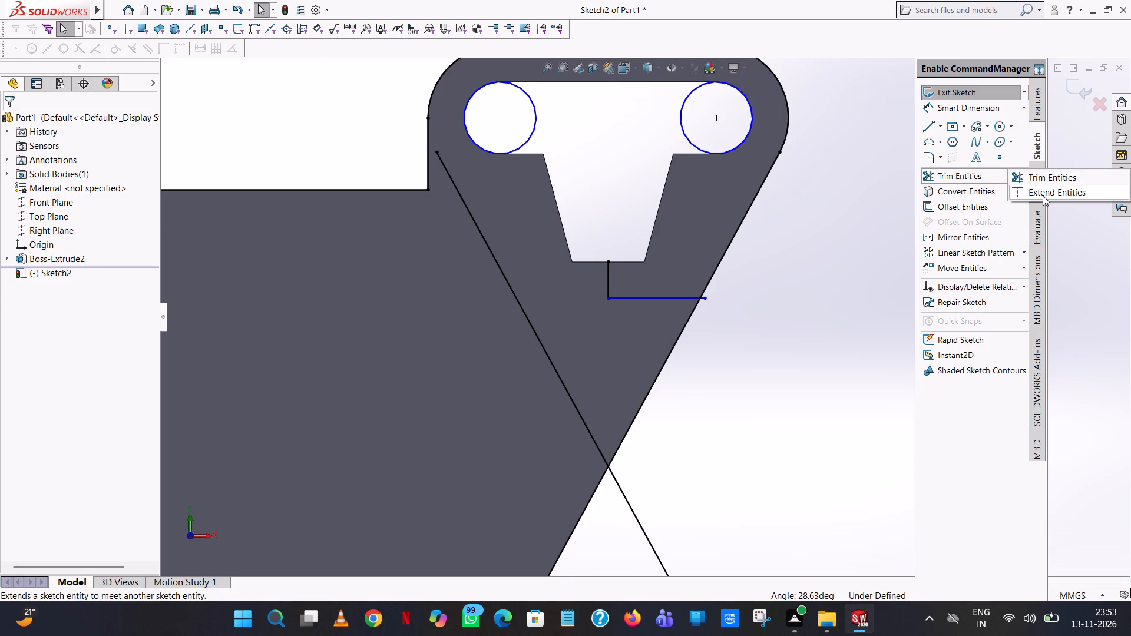
click(1043, 196)
click(461, 195)
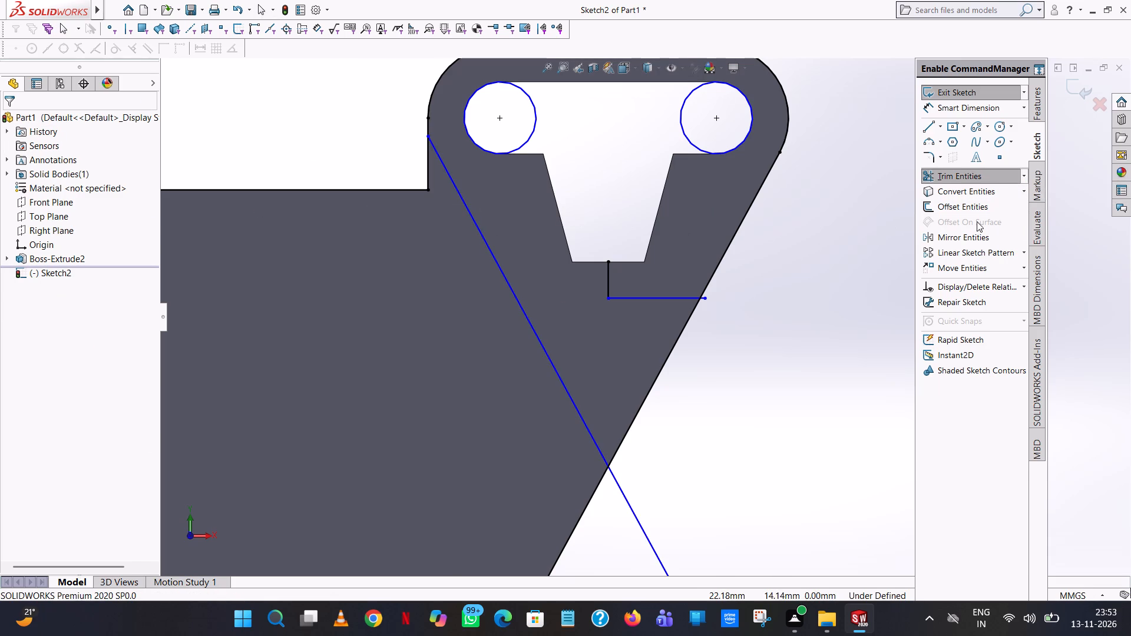
Trim away the sketch lines on the head's short vertical edge below the mirrored line and on the plate's horizontal top edge.
click(1022, 175)
click(1022, 175)
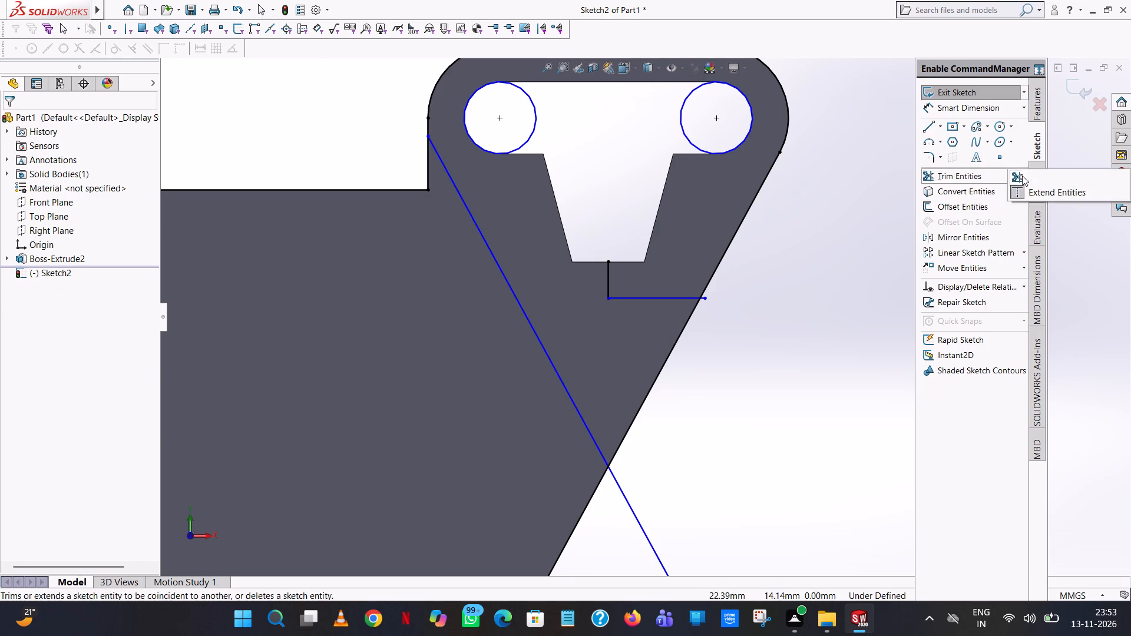
click(430, 164)
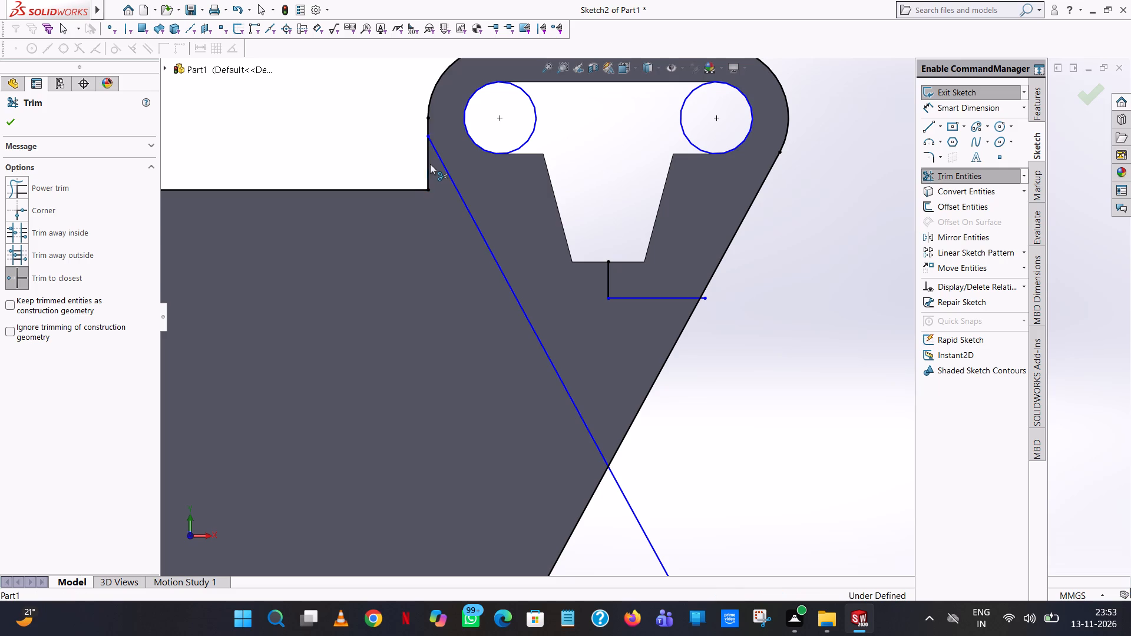
click(410, 190)
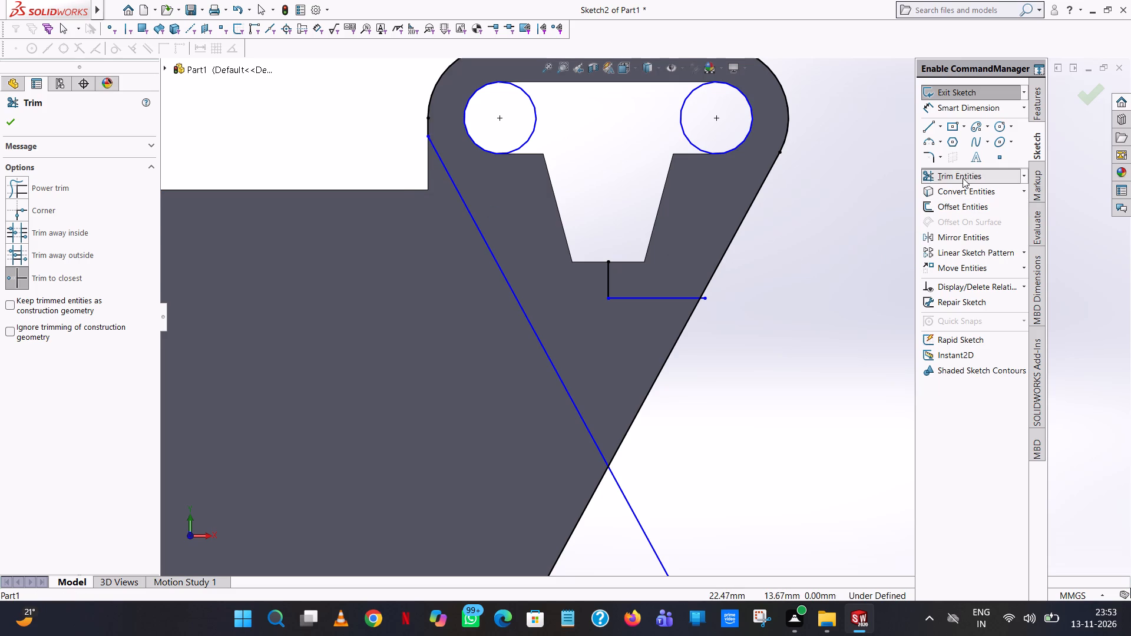
Sketch a horizontal line about 3.5 mm long from the short vertical line's lower end across the mirrored slanted line.
click(928, 124)
click(609, 297)
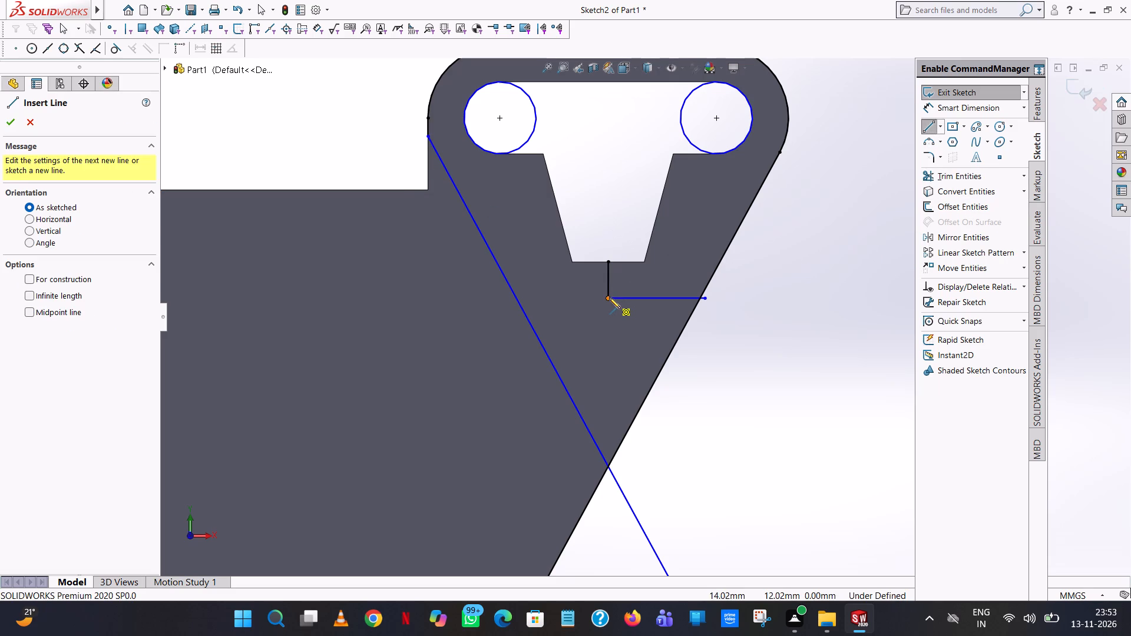
click(482, 299)
right_click(482, 299)
click(511, 306)
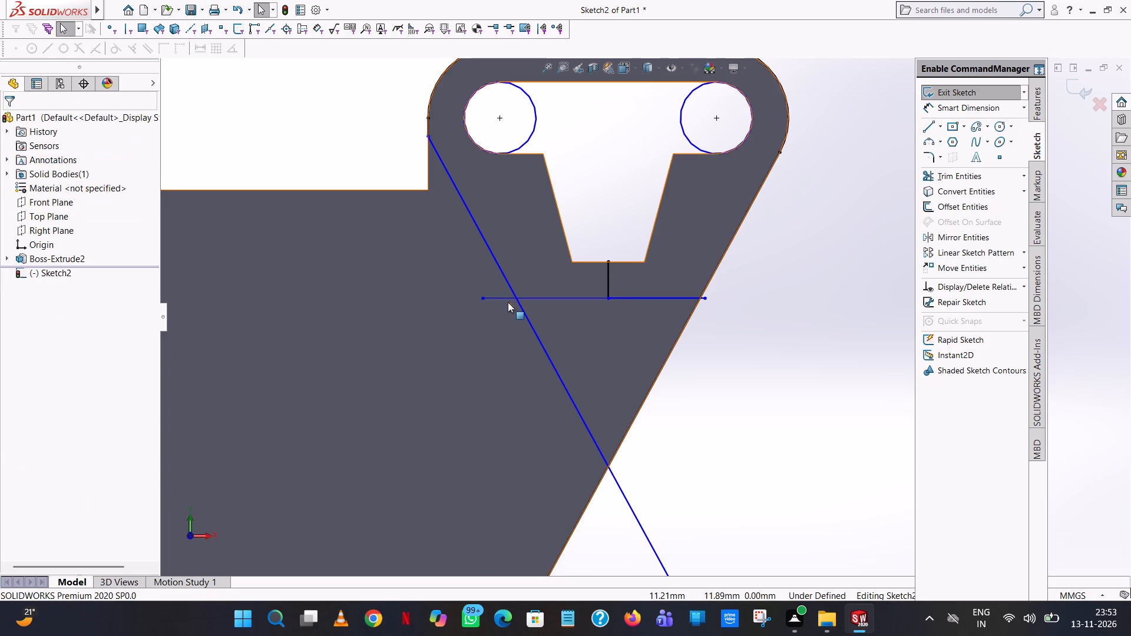
click(504, 298)
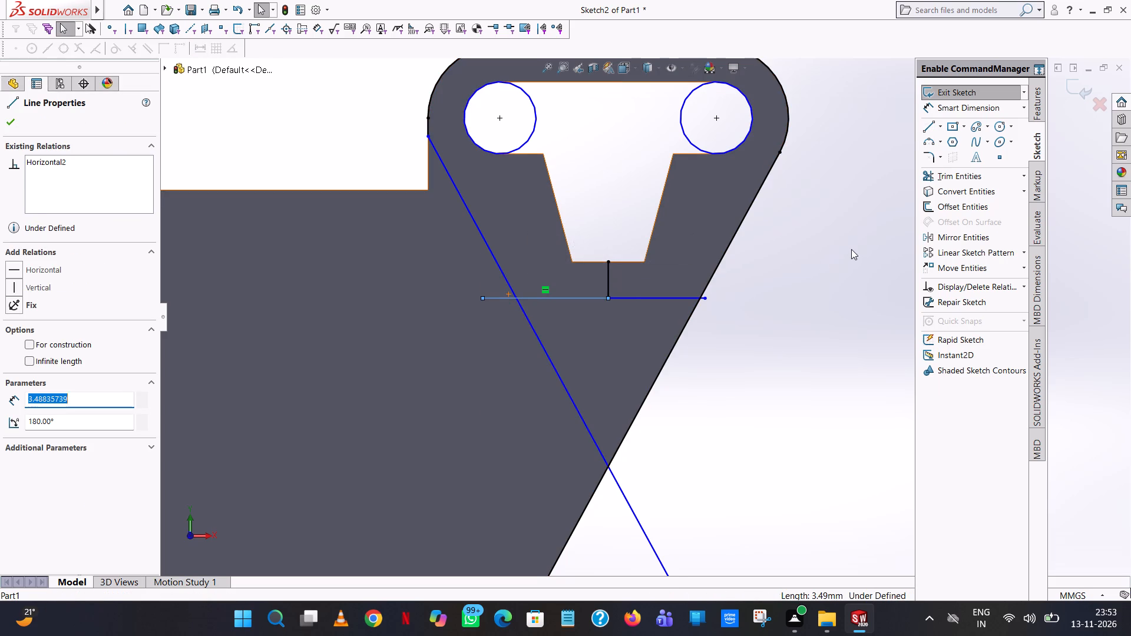
click(851, 249)
Trim both slanted lines below the horizontal line, its overhang past the mirrored line, and the short vertical line below the trapezoid slot.
click(966, 169)
click(661, 365)
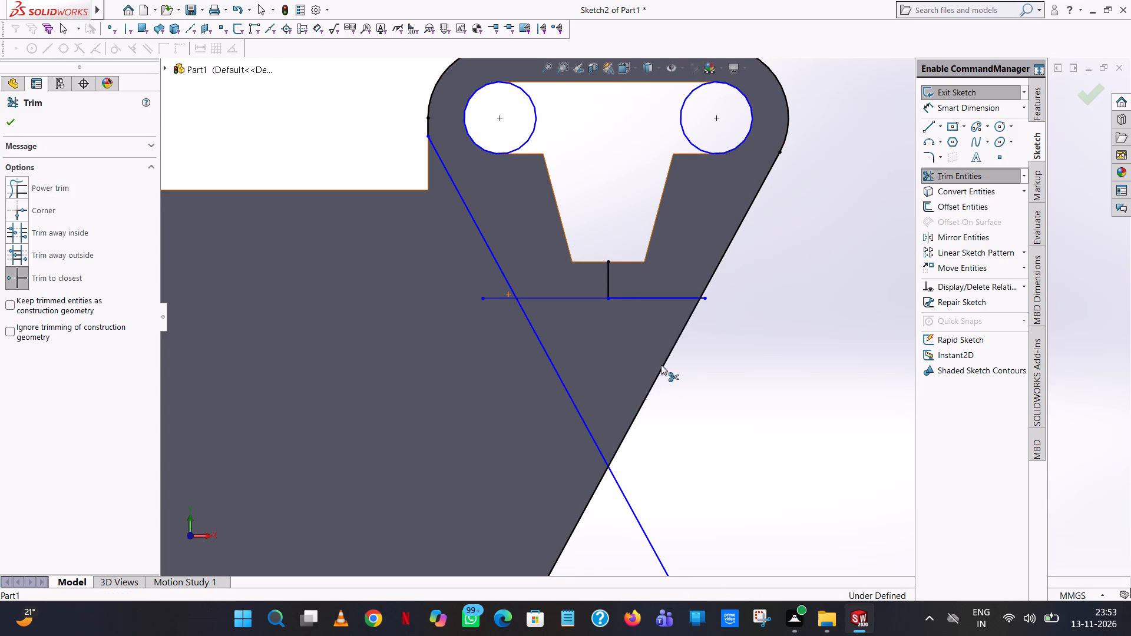
click(583, 420)
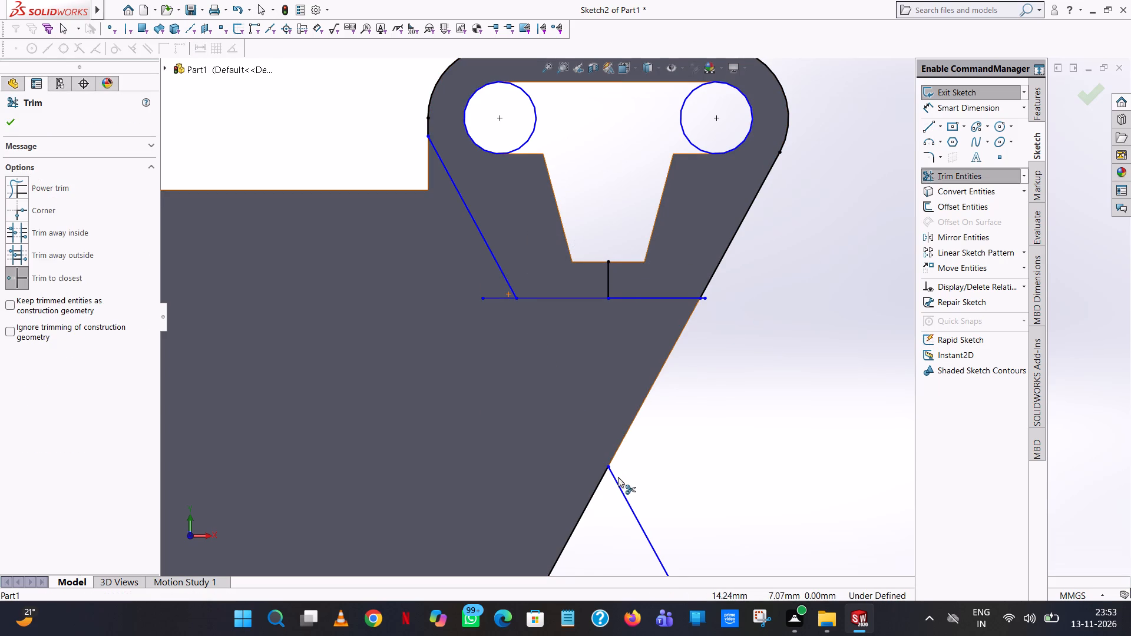
click(618, 486)
click(489, 300)
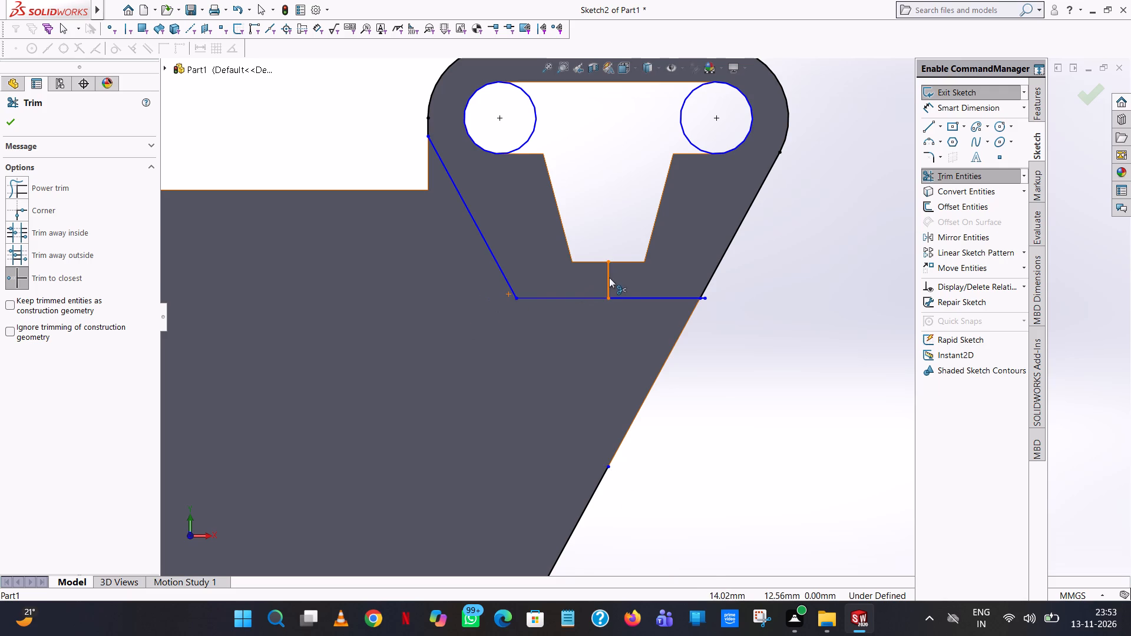
click(609, 277)
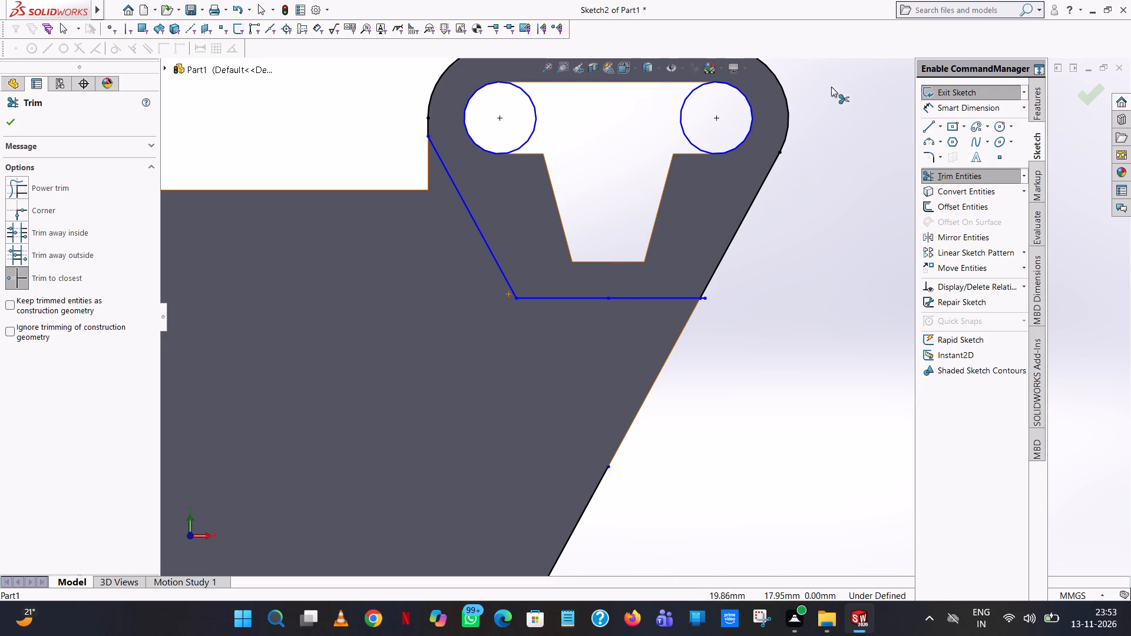
Sketch two horizontal lines about 6 mm long joining the topmost and the bottommost points of the two slot circles.
click(924, 129)
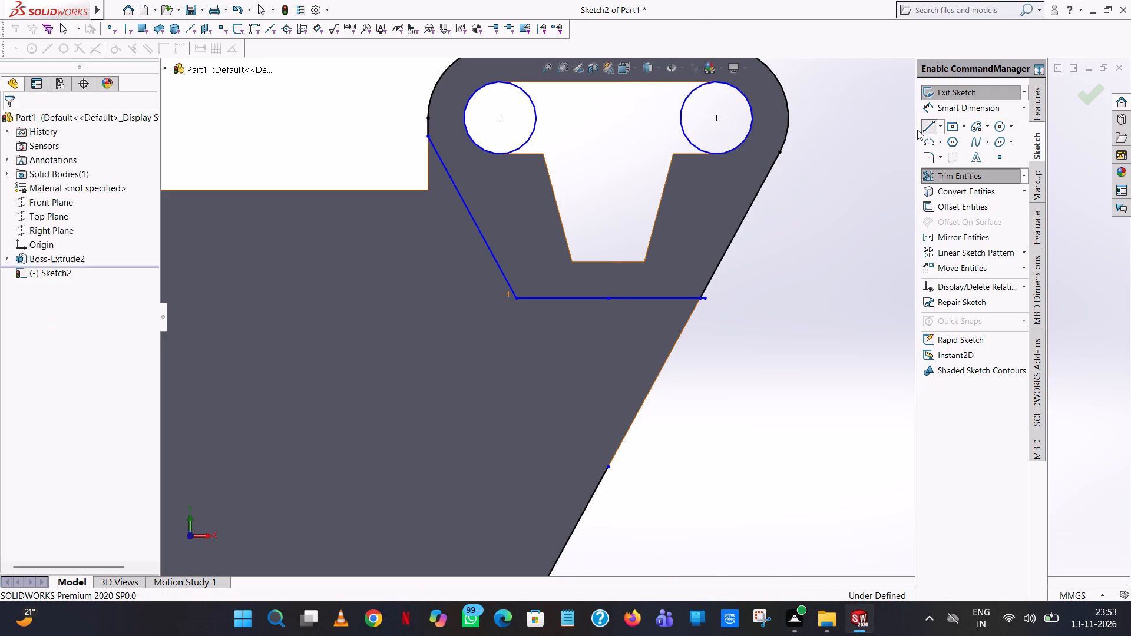
click(499, 81)
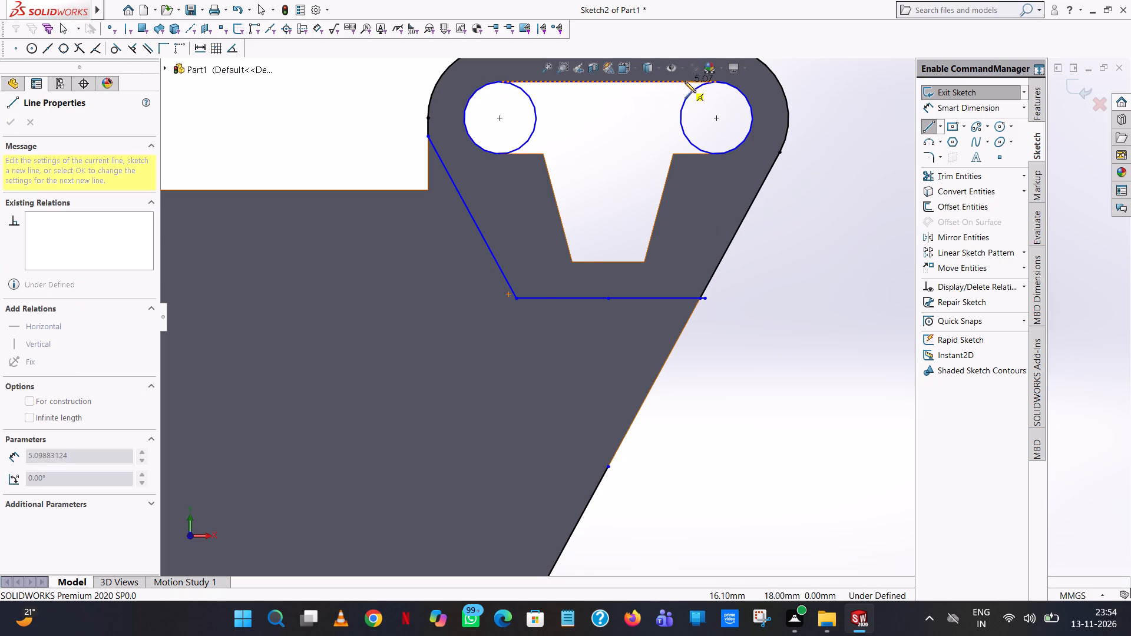
scroll(686, 82, up, 1)
scroll(717, 117, down, 3)
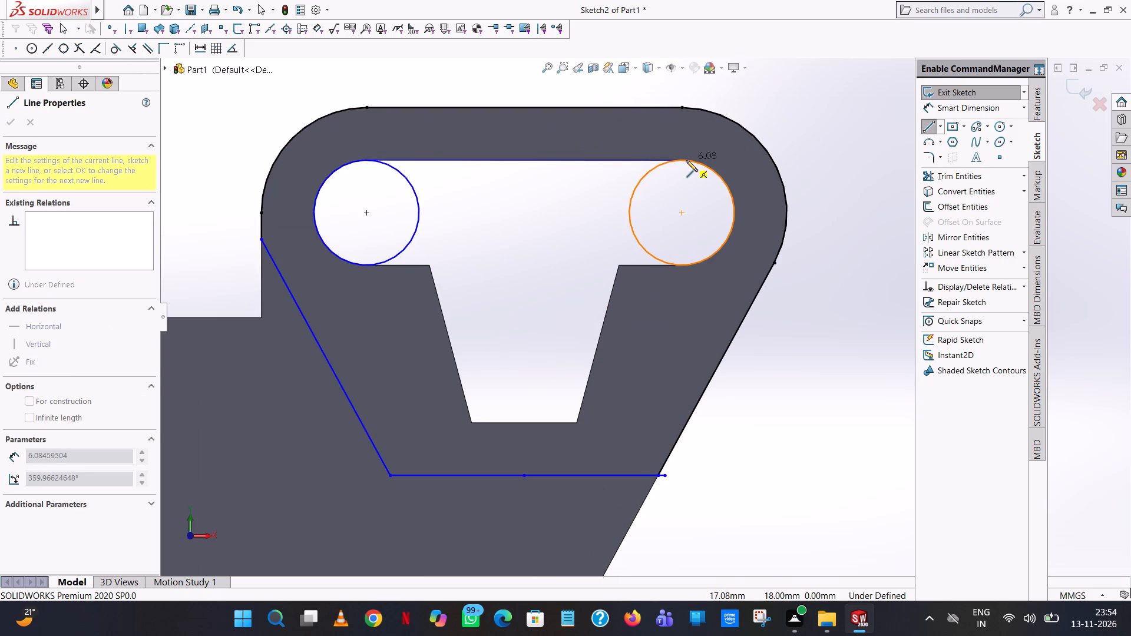
click(683, 160)
right_click(682, 160)
click(715, 172)
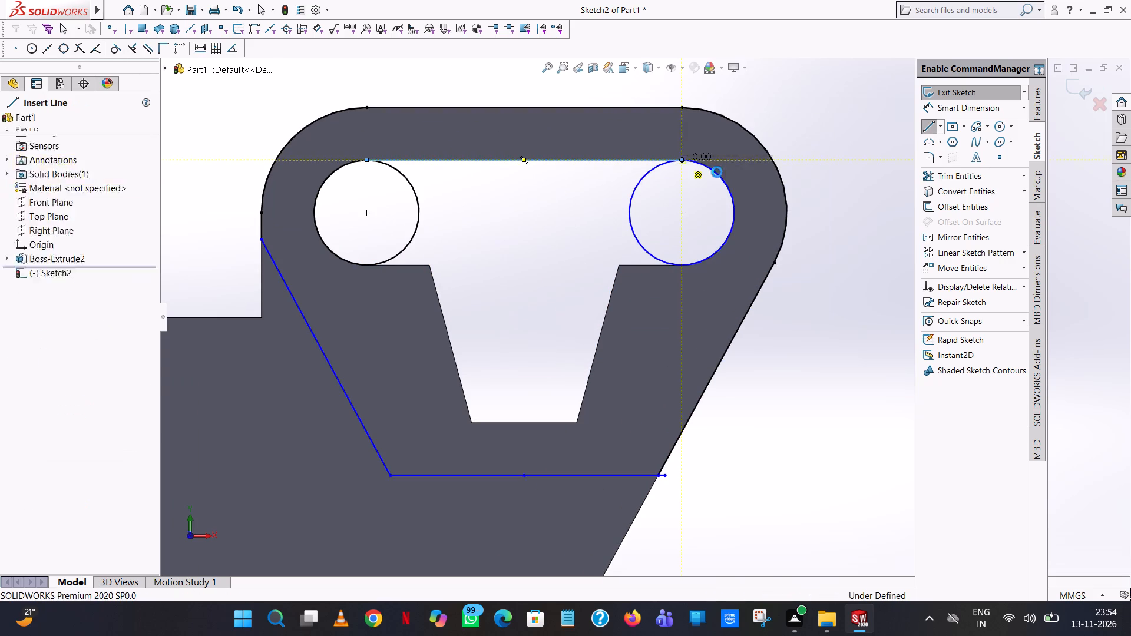
click(929, 128)
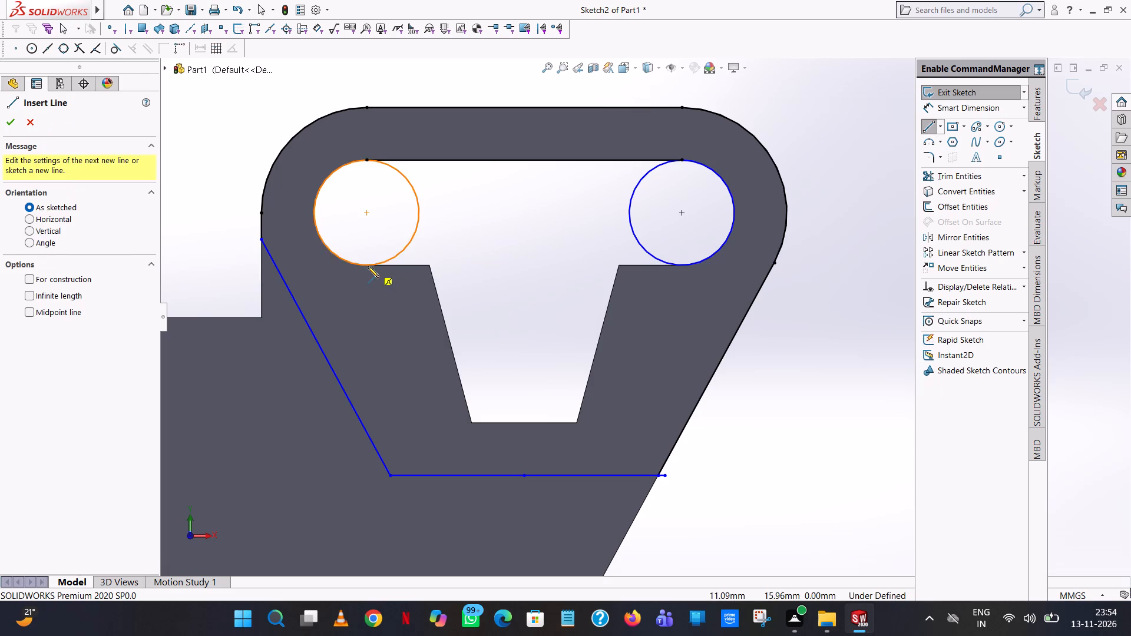
click(368, 266)
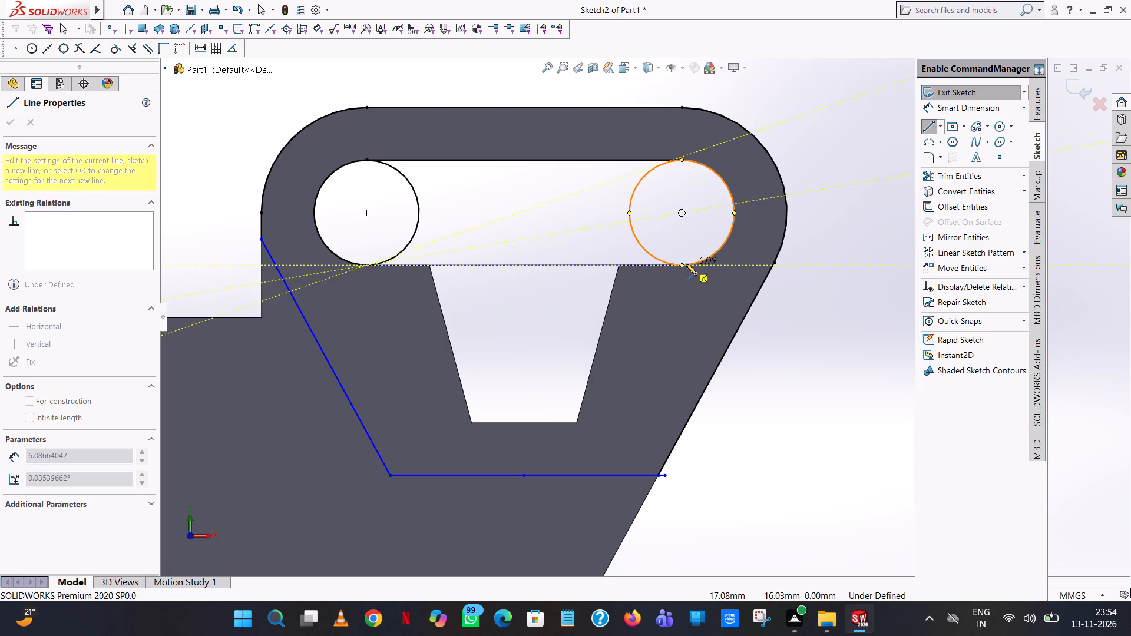
click(682, 264)
right_click(682, 265)
click(732, 271)
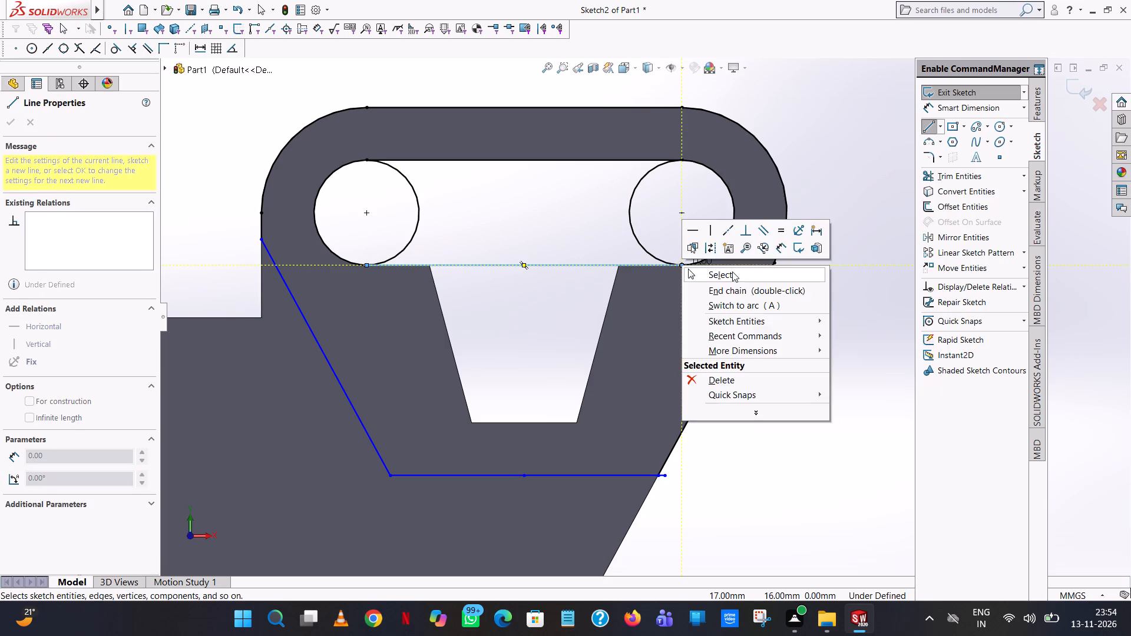
Trace the trapezoid slot with three connected lines: two slanted sides about 3.11 mm long and a 2 mm bottom edge.
click(930, 128)
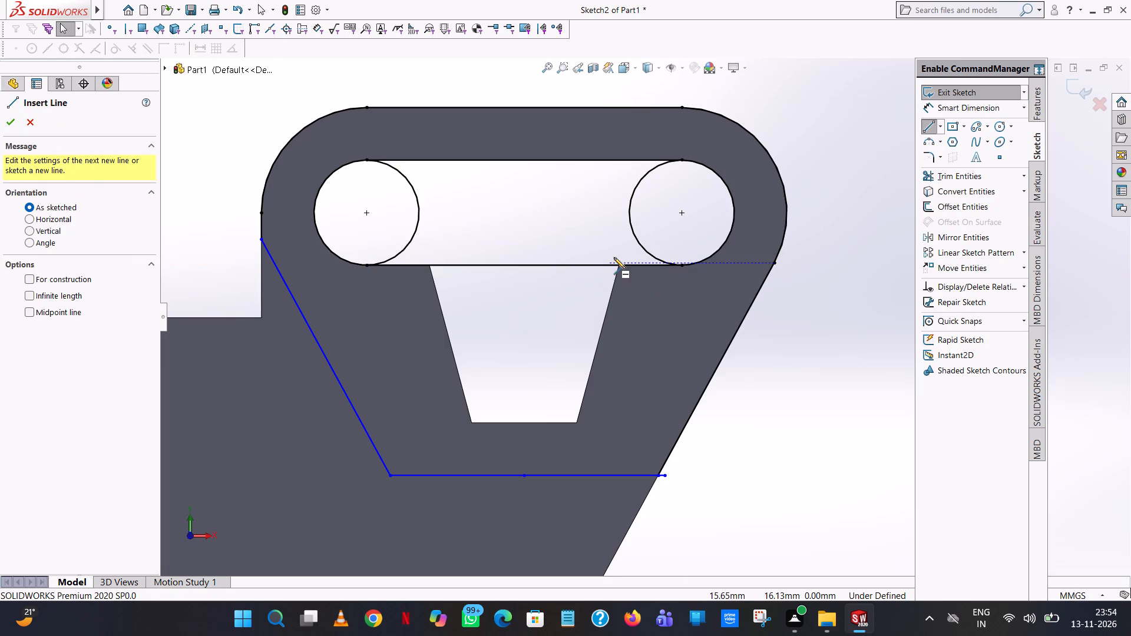
click(617, 265)
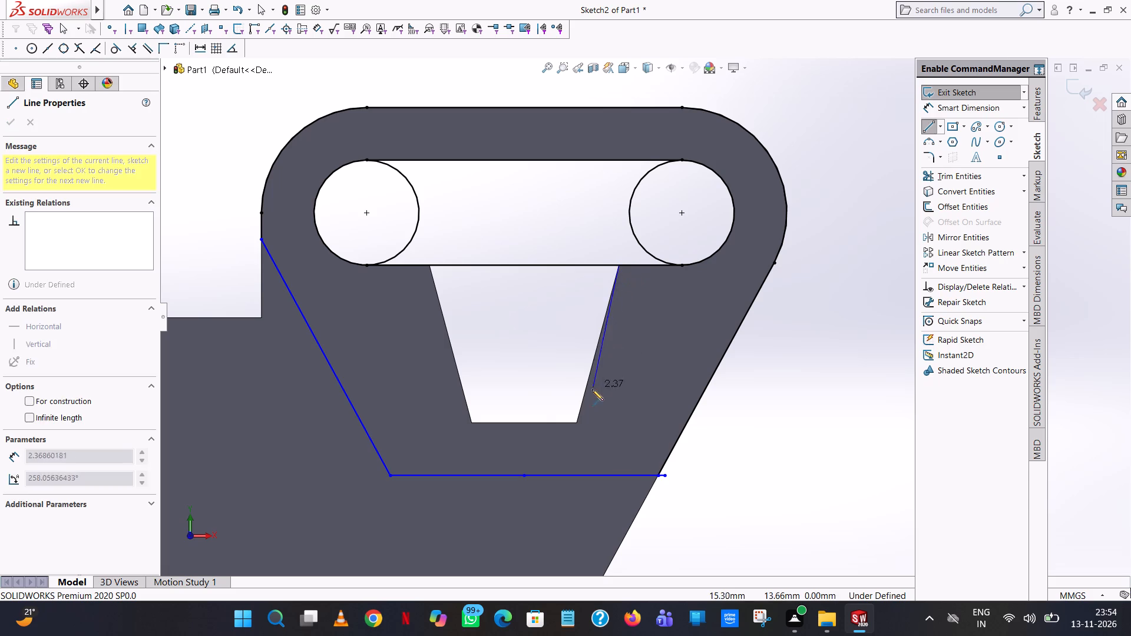
click(576, 423)
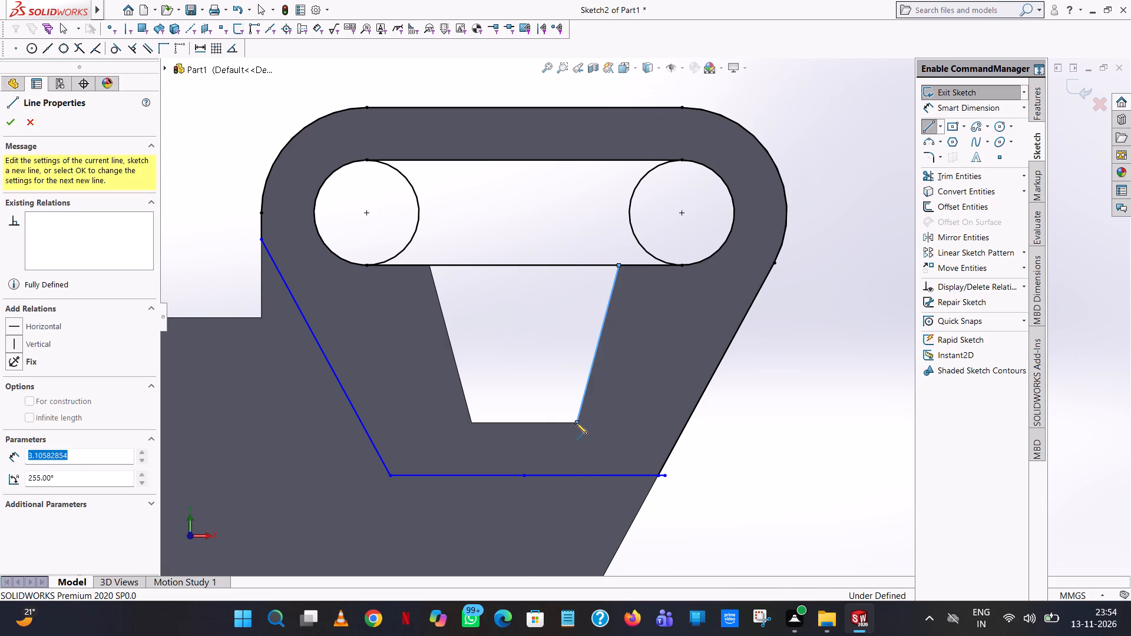
click(472, 423)
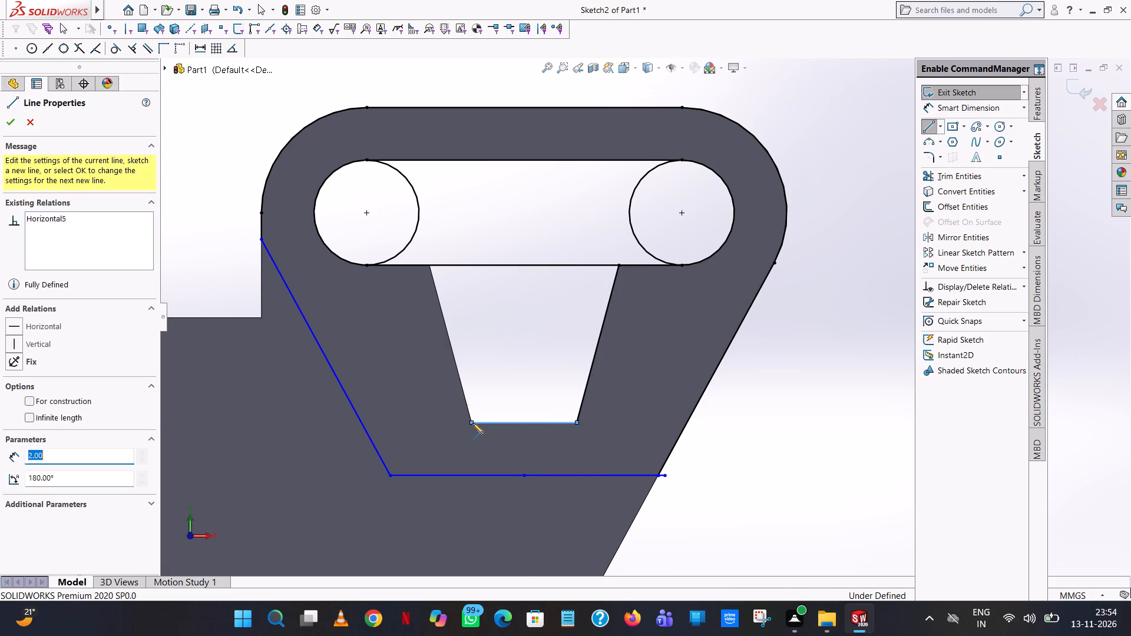
click(428, 265)
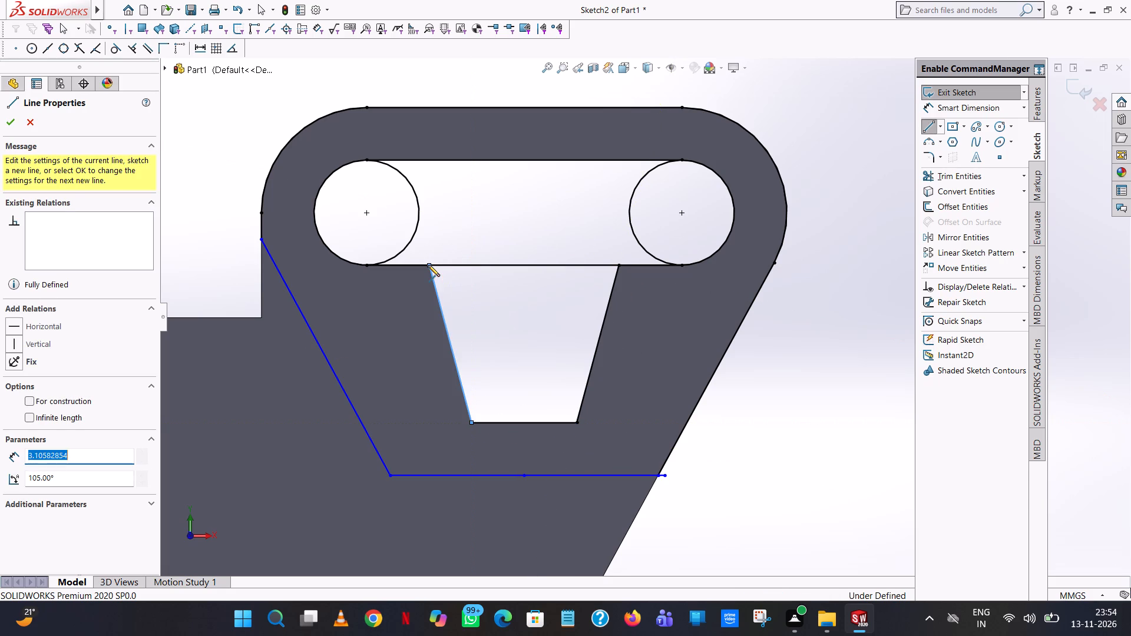
right_click(428, 265)
click(446, 274)
Trim the line across the trapezoid opening, the inner halves of both slot circles, and the horizontal line's overhang past the slanted outer edge.
click(946, 175)
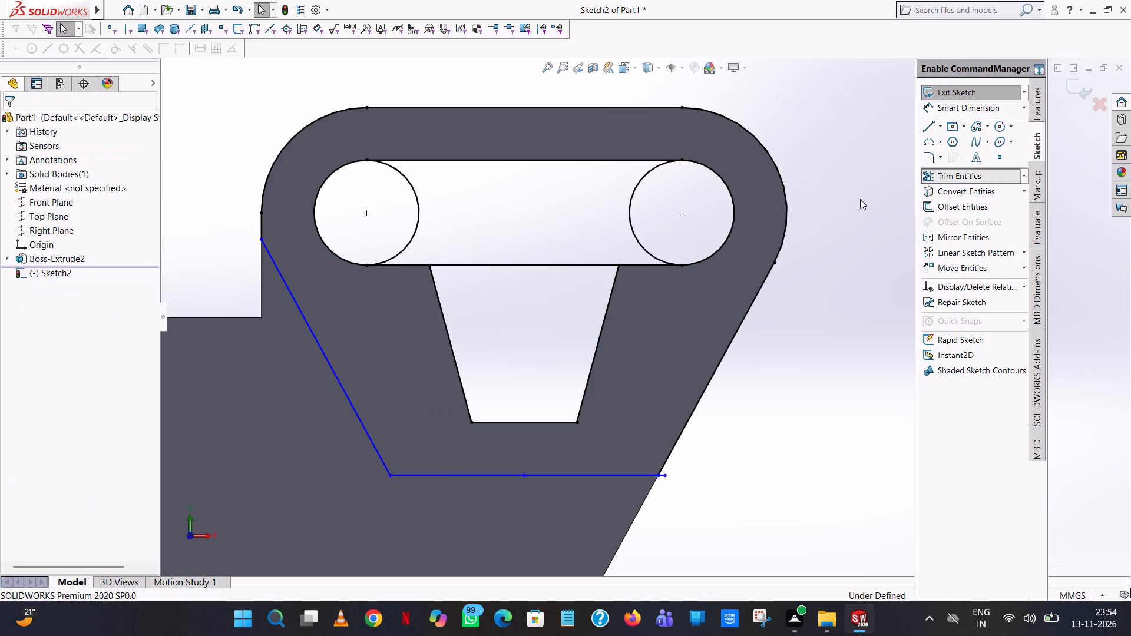
click(558, 263)
click(626, 214)
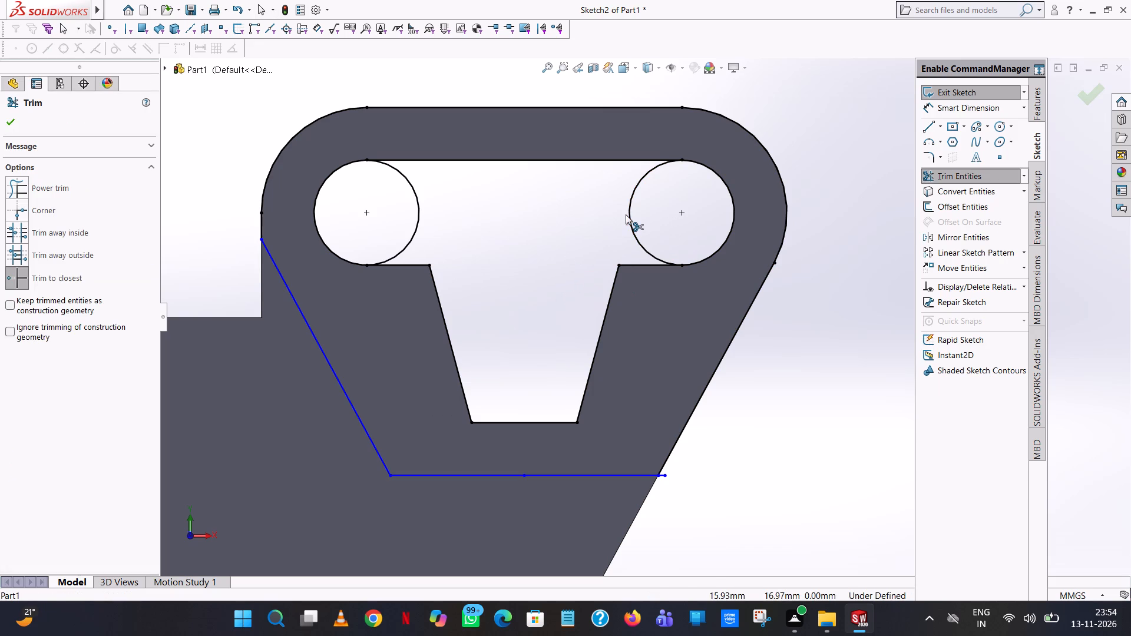
click(626, 214)
click(631, 213)
click(413, 199)
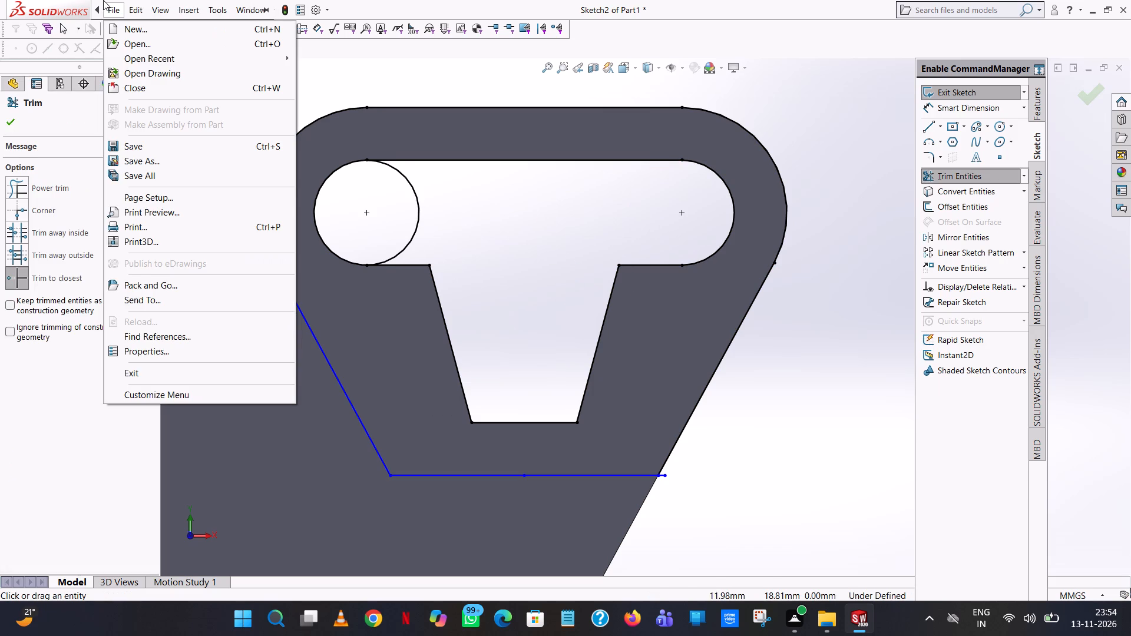
click(418, 208)
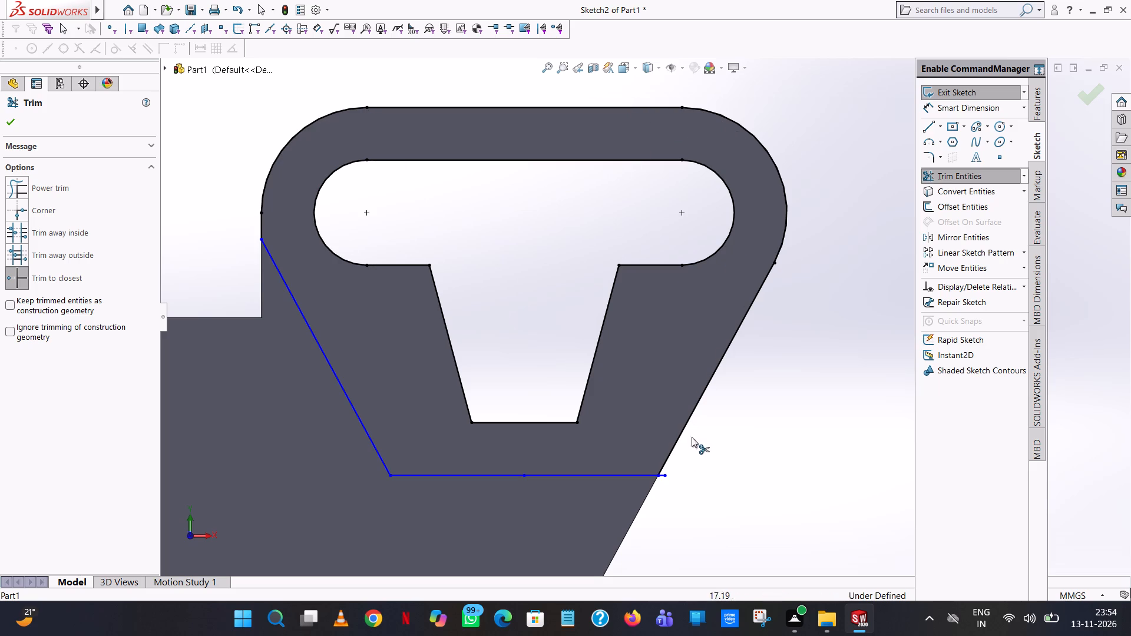
click(663, 475)
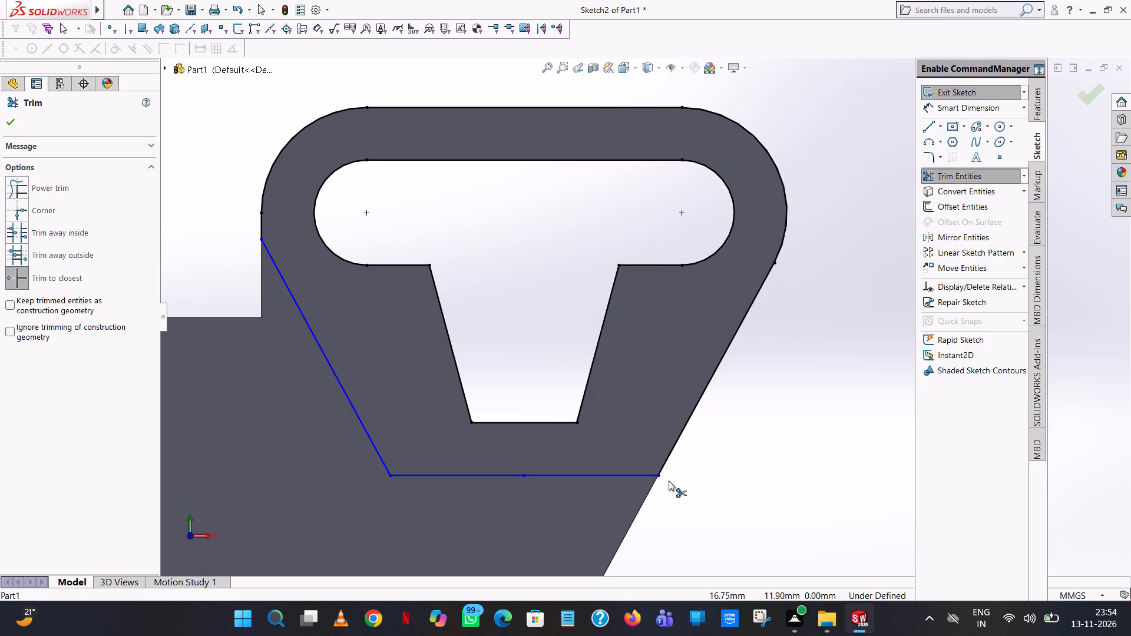
Trim away the remaining sketch outline of the plate and the notched lower leg, keeping only the slotted head profile.
scroll(667, 481, down, 4)
scroll(617, 478, up, 15)
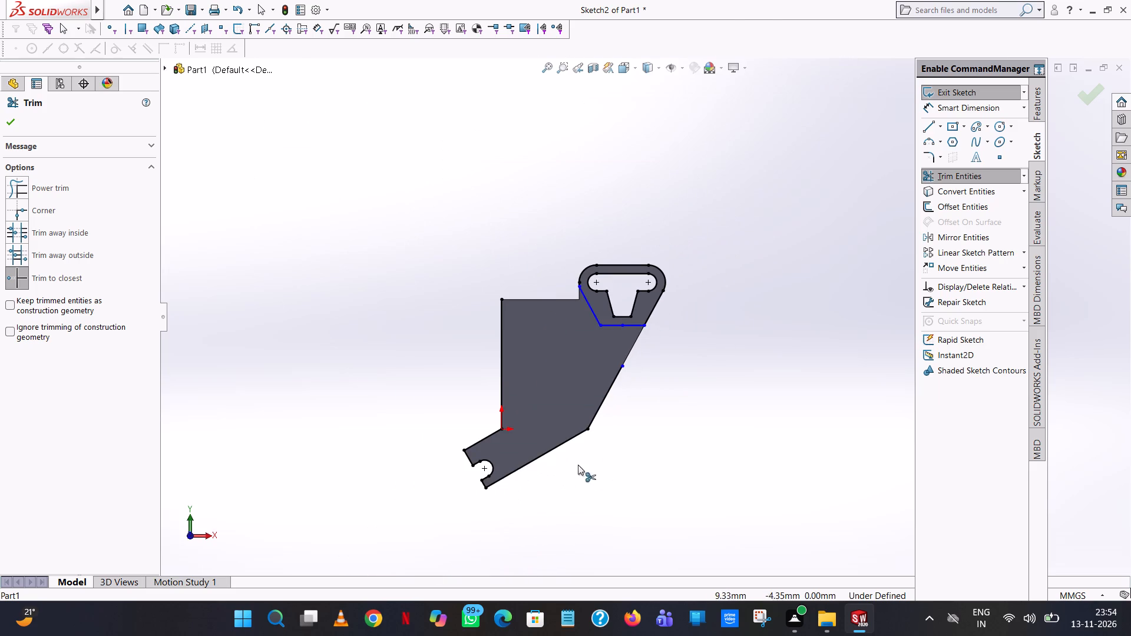
click(583, 433)
click(604, 397)
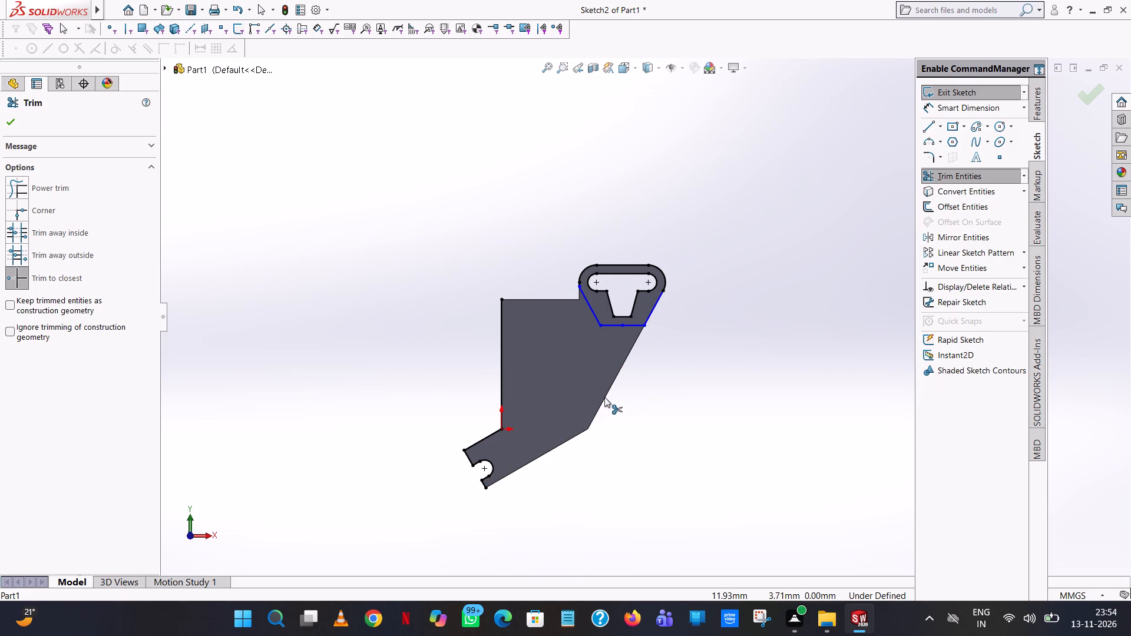
double_click(505, 331)
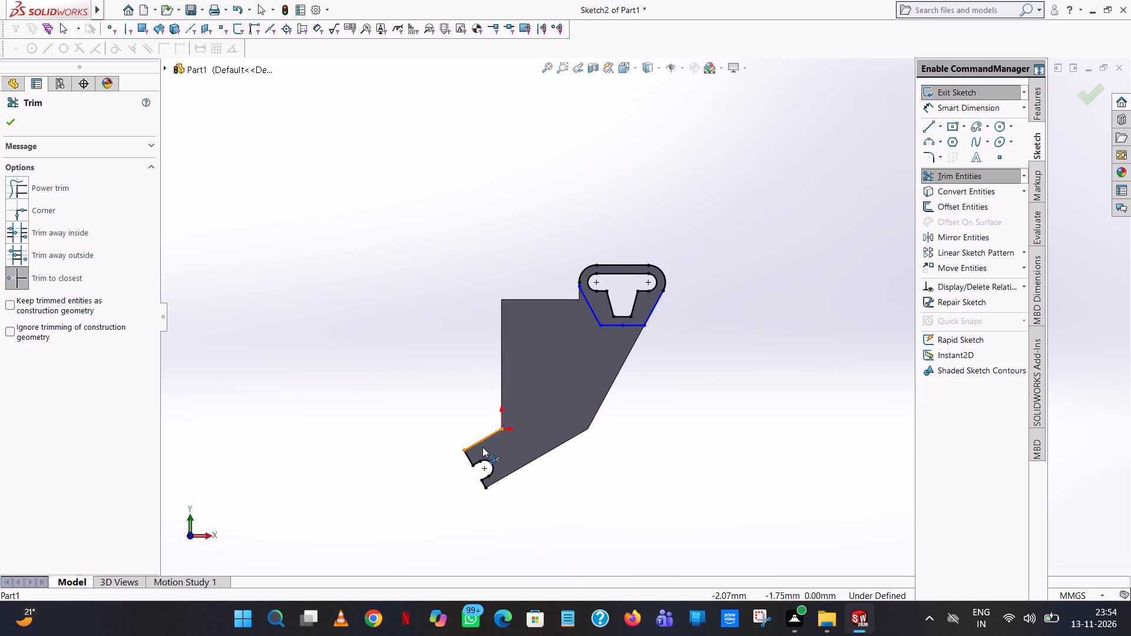
click(482, 448)
click(477, 435)
click(482, 438)
click(482, 460)
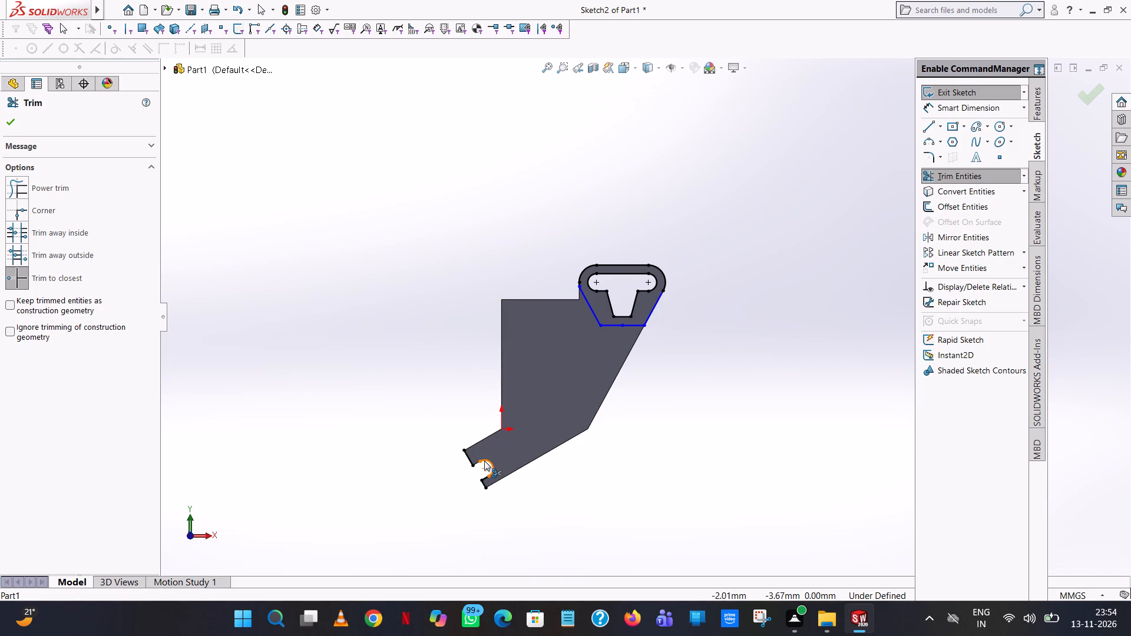
click(485, 461)
click(503, 477)
click(487, 473)
click(489, 484)
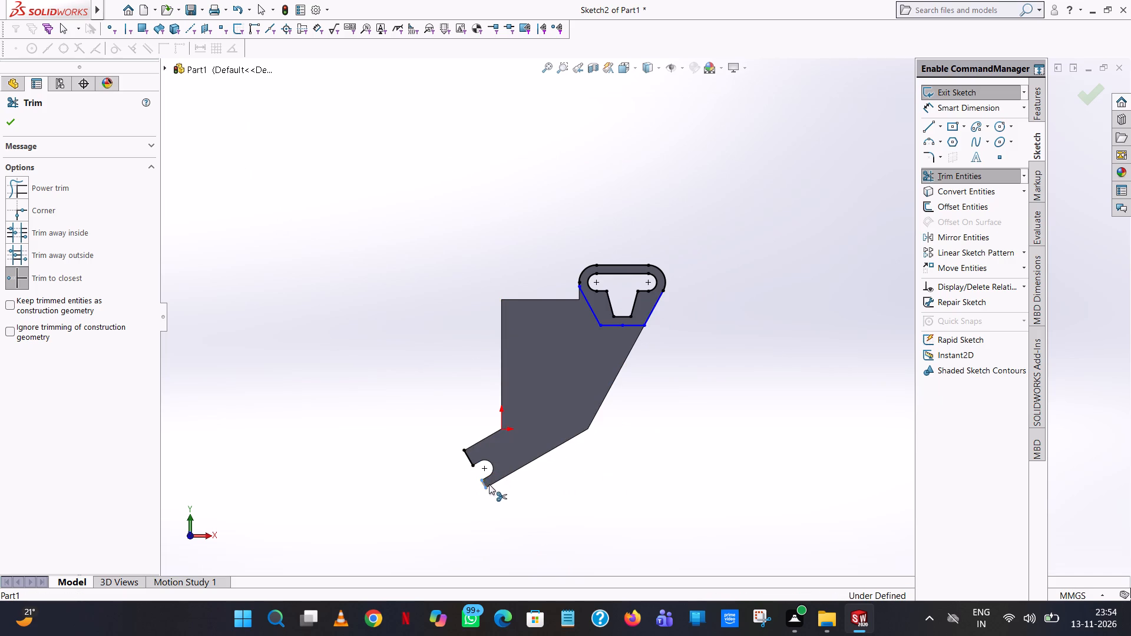
click(484, 484)
click(470, 461)
click(482, 469)
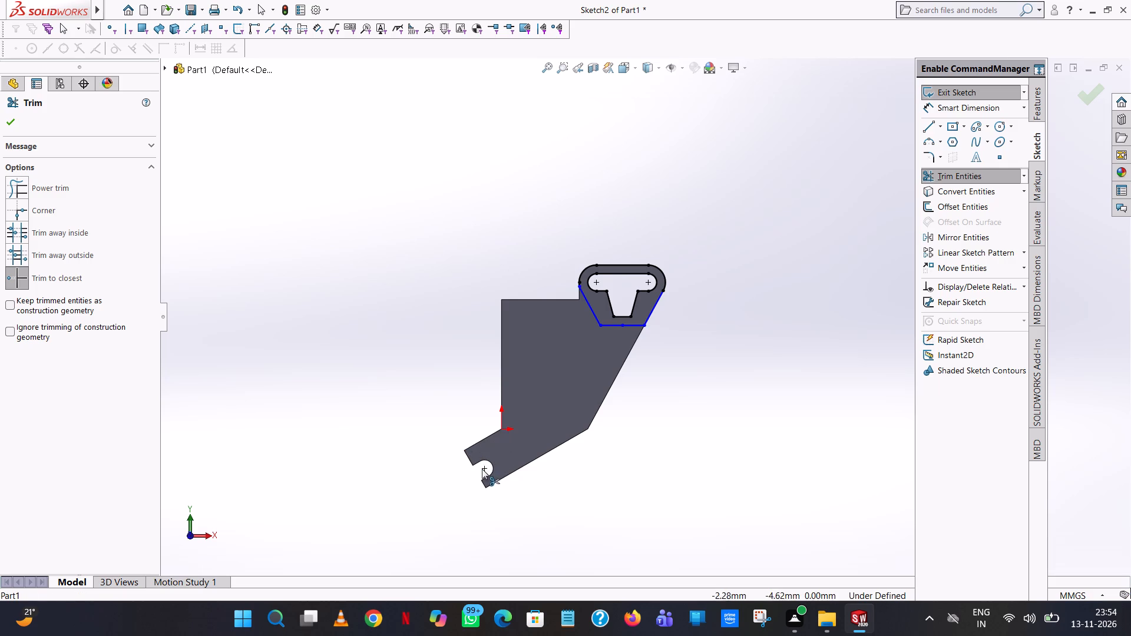
scroll(546, 452, down, 9)
scroll(488, 397, up, 7)
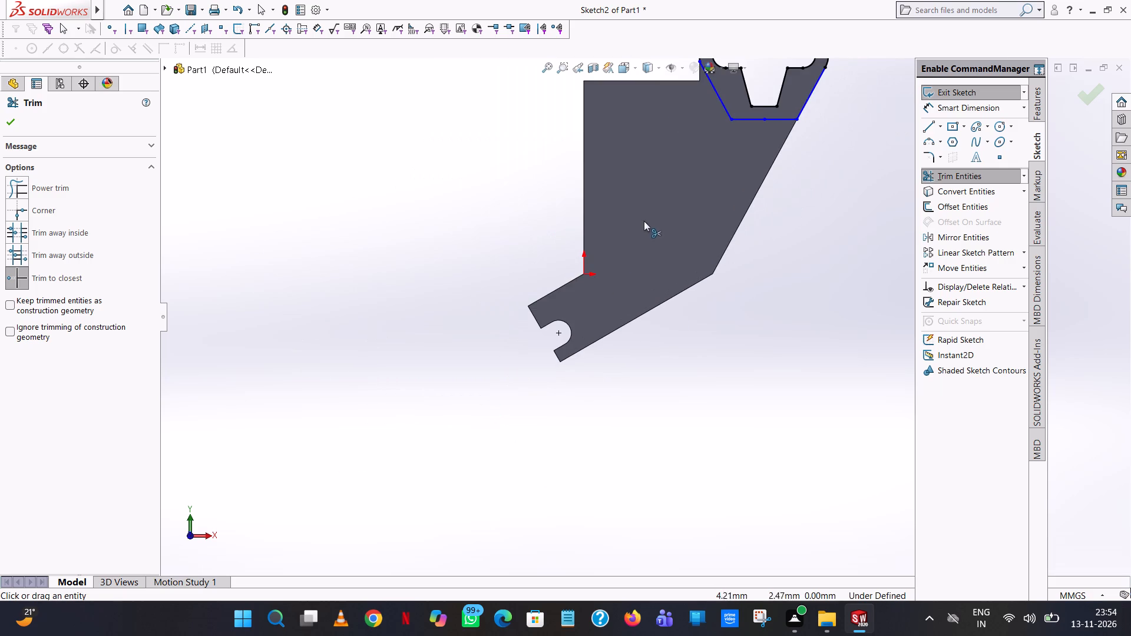
scroll(647, 218, up, 2)
scroll(717, 179, down, 4)
scroll(808, 146, up, 1)
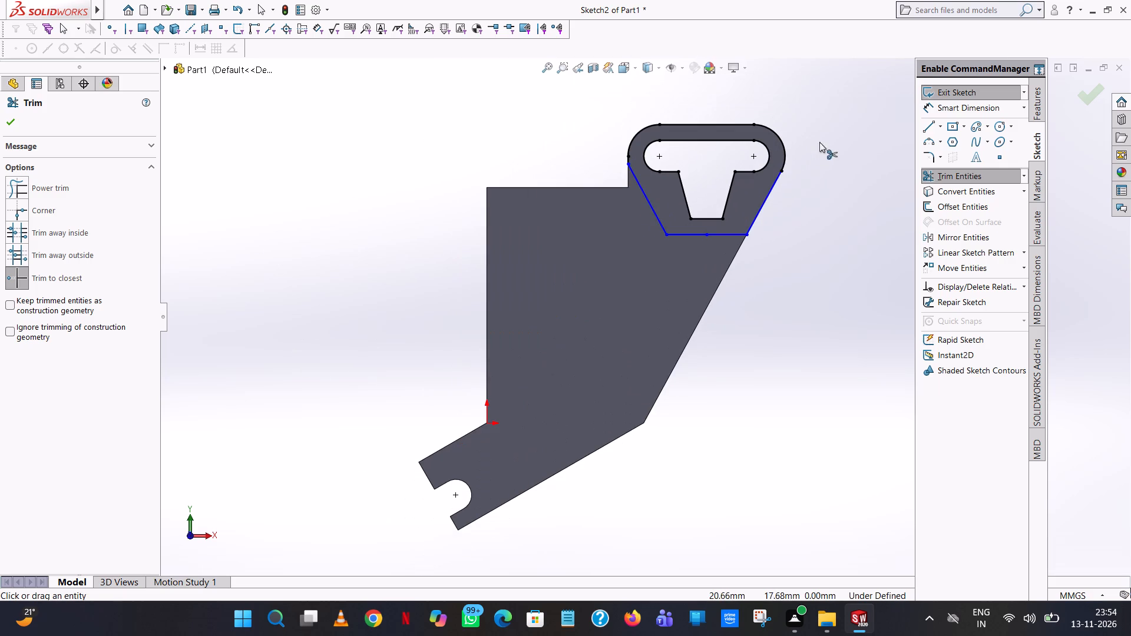
Dimension the vertical height of the slanted edge on the slotted head that continues the plate's outer edge.
click(969, 108)
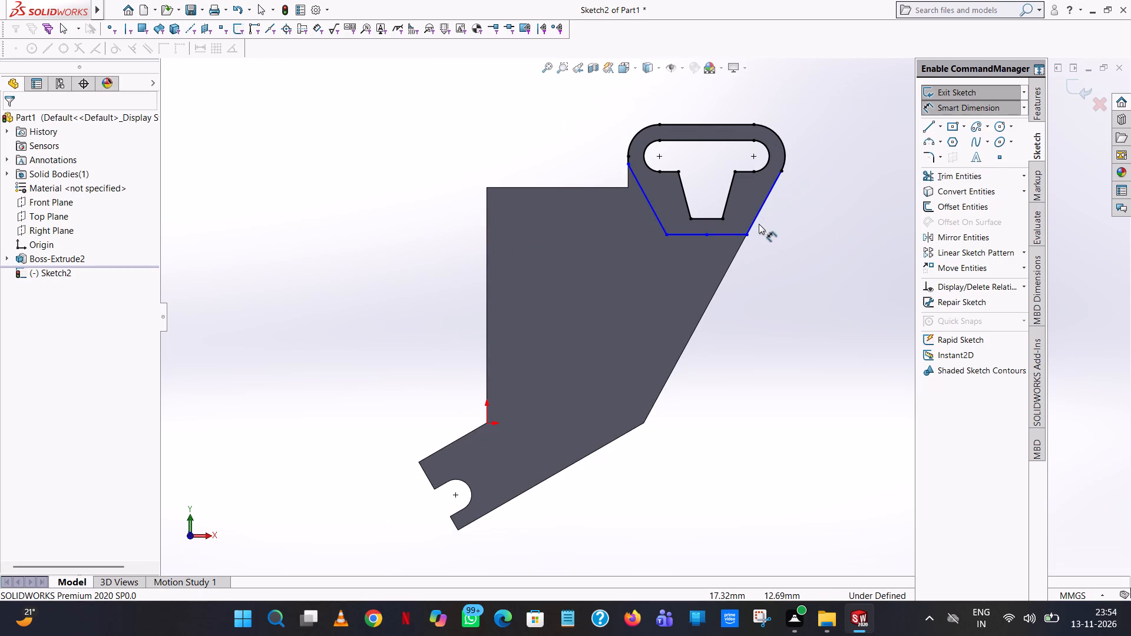
click(758, 218)
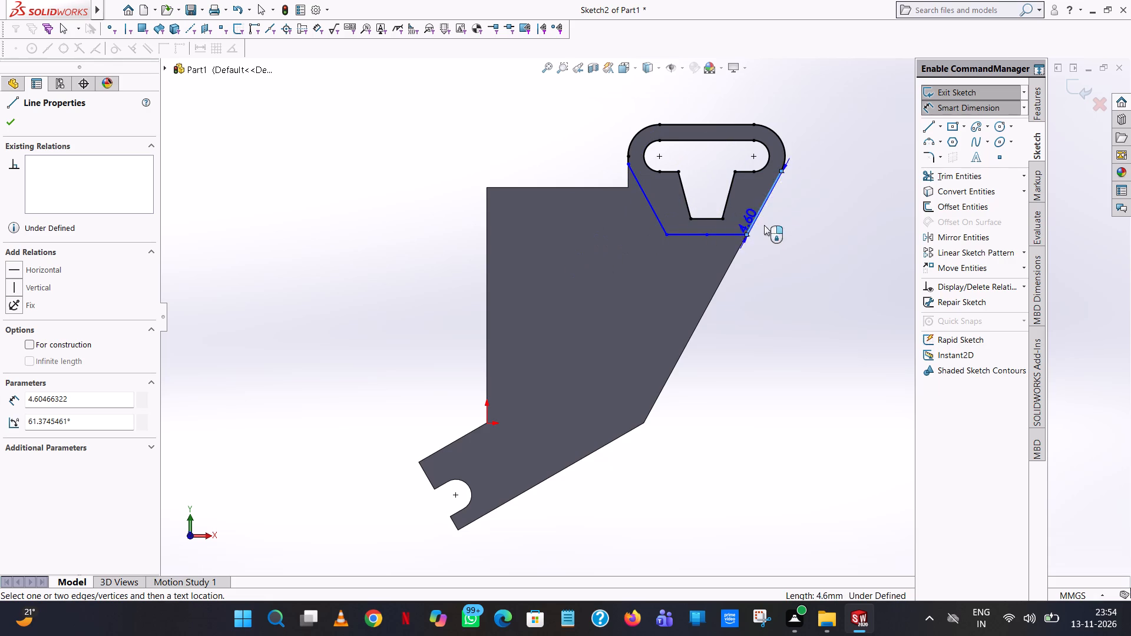
click(815, 228)
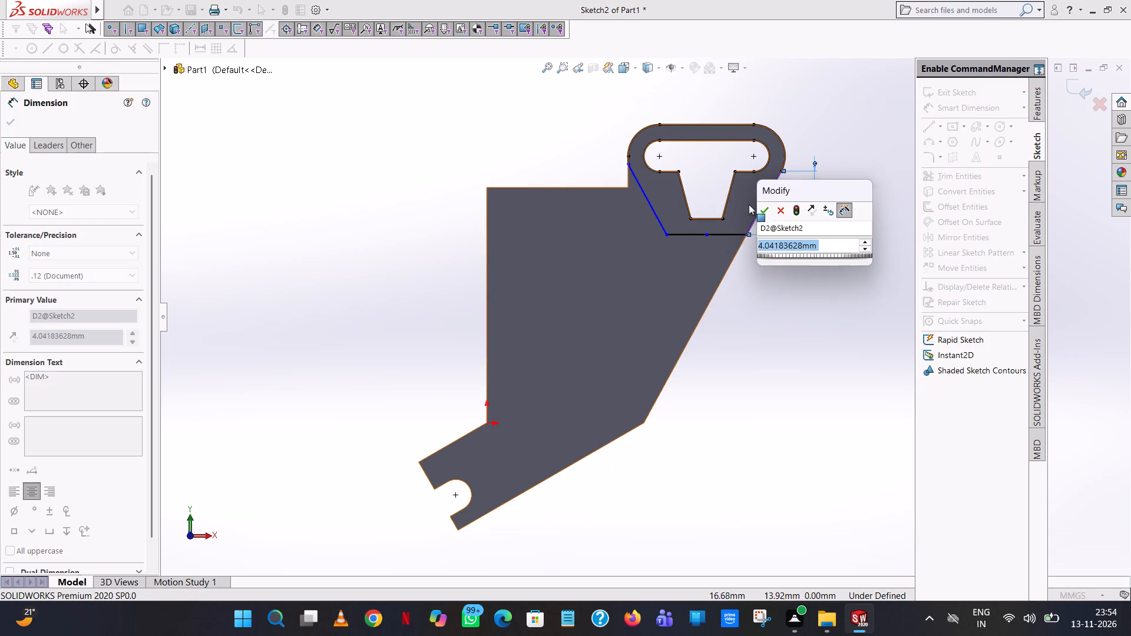
click(749, 204)
click(755, 204)
click(595, 153)
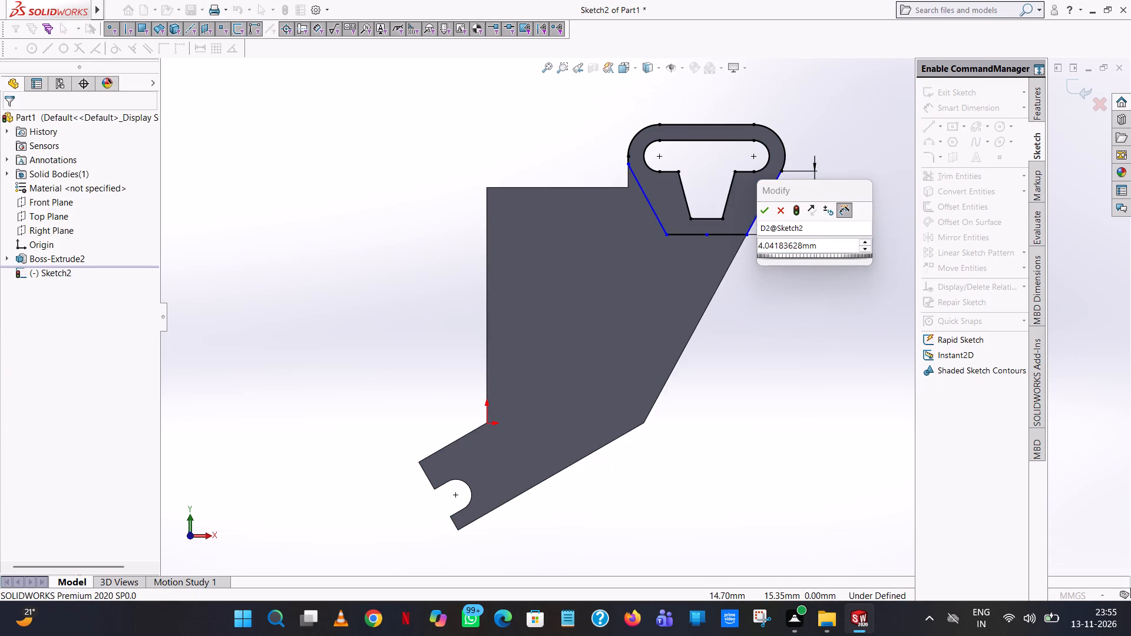
click(767, 208)
click(829, 312)
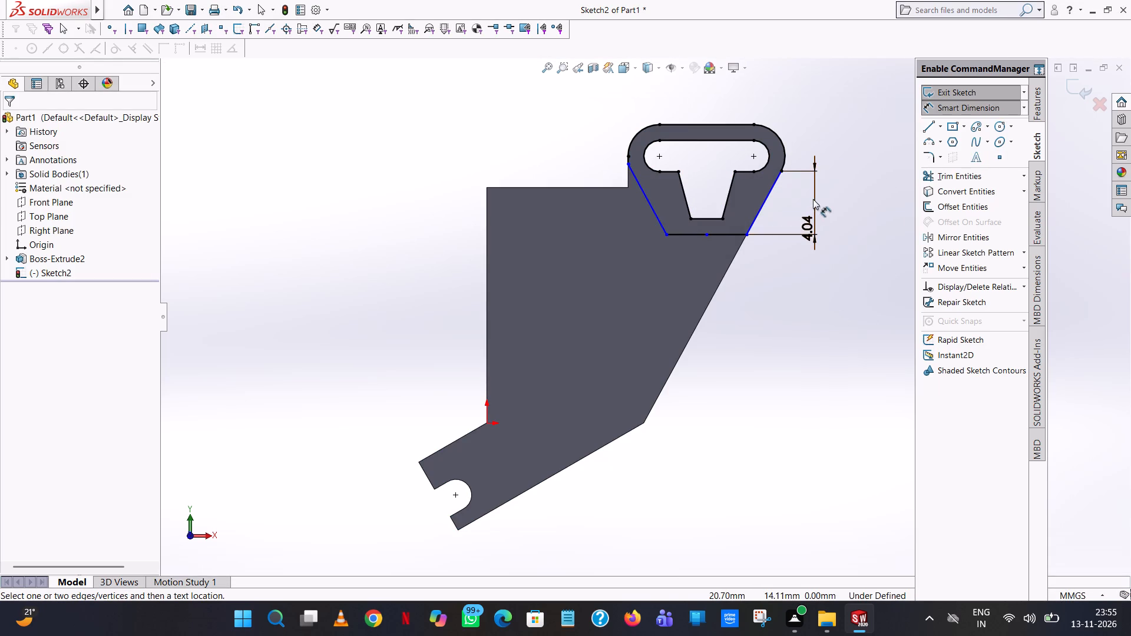
Dimension the perpendicular distance from that outer slanted edge to the midpoint of the trapezoid slot's bottom edge.
click(768, 196)
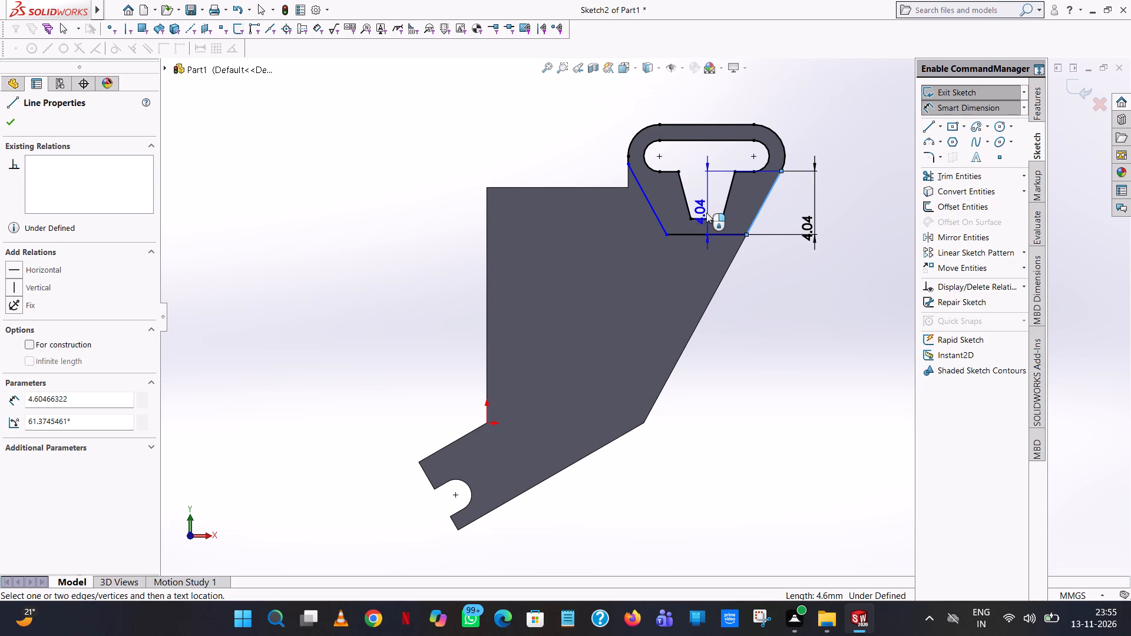
click(707, 218)
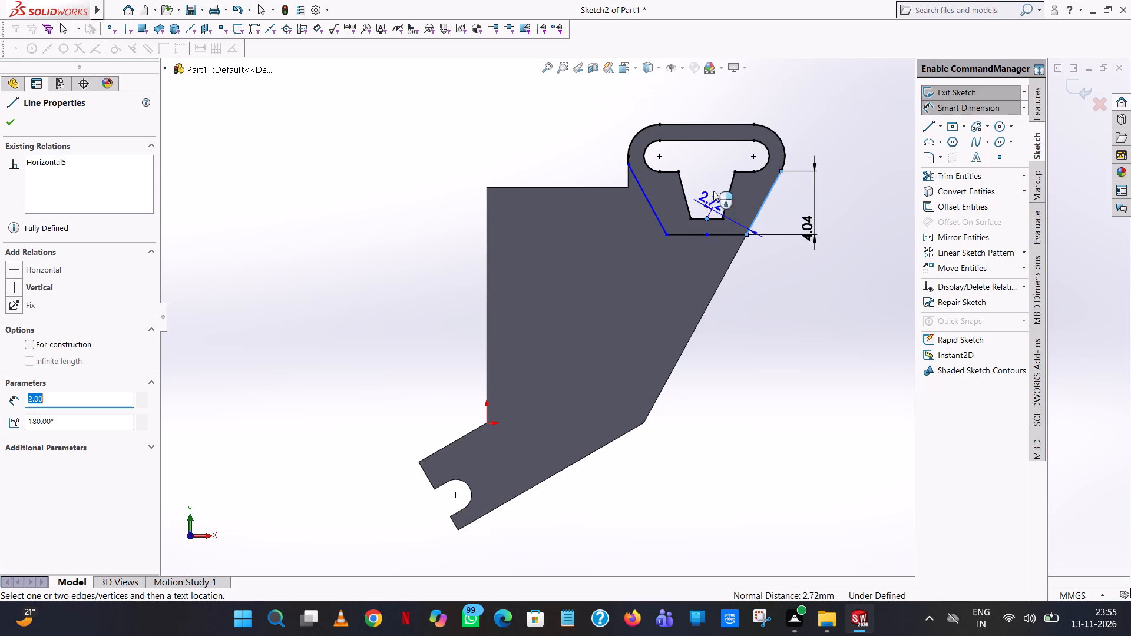
click(730, 95)
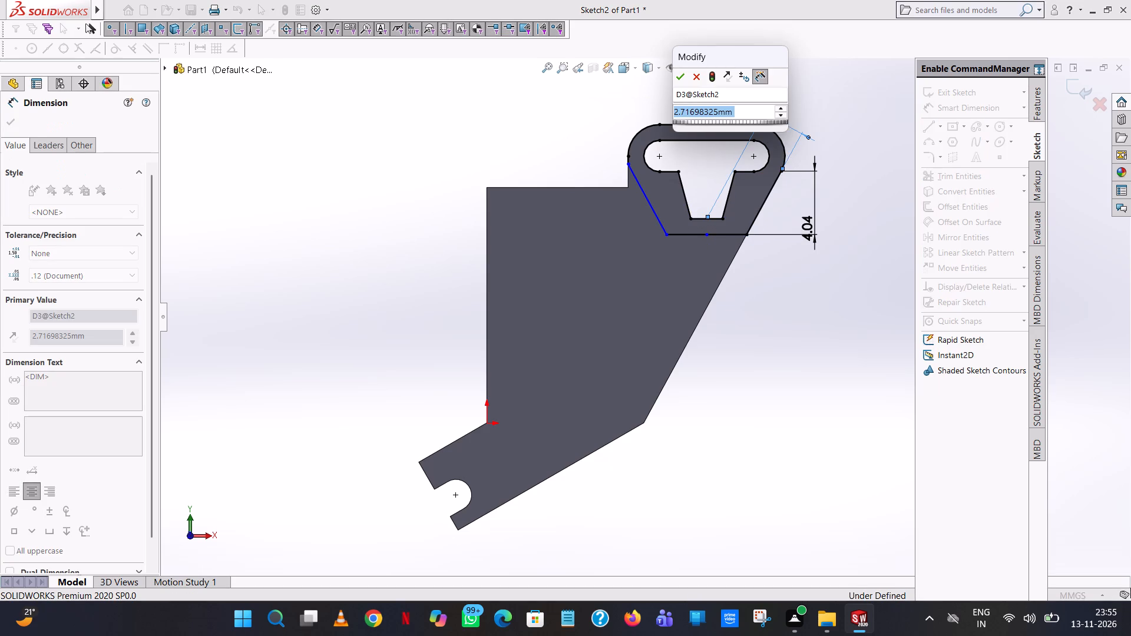
click(679, 74)
click(466, 95)
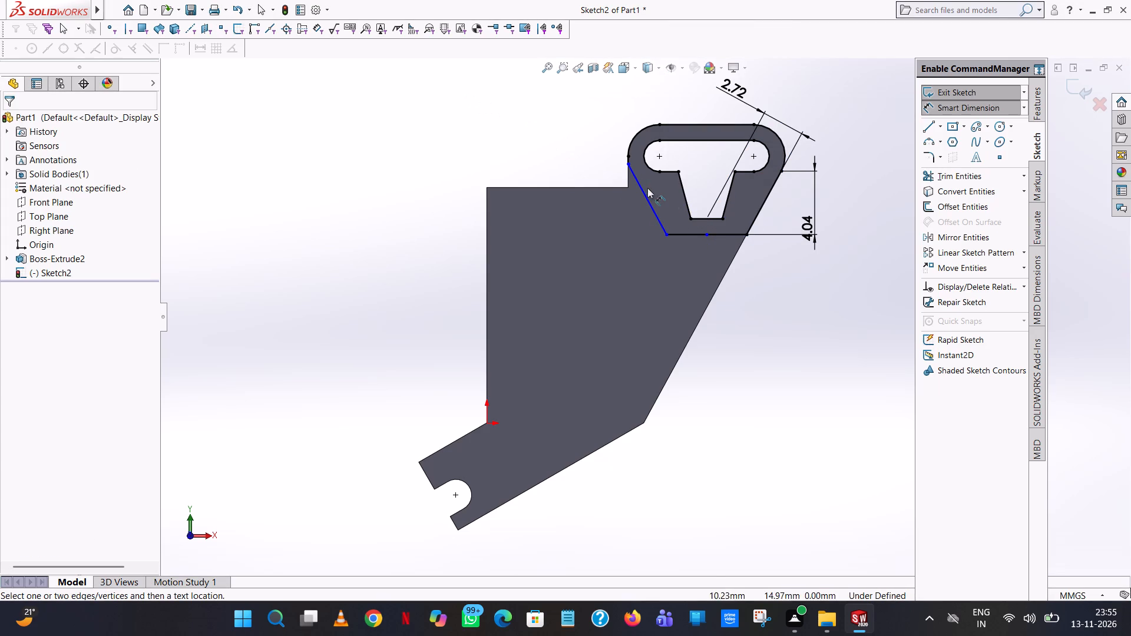
Add an angle dimension between the head's inner slanted edge and the slot's upper horizontal line.
click(651, 212)
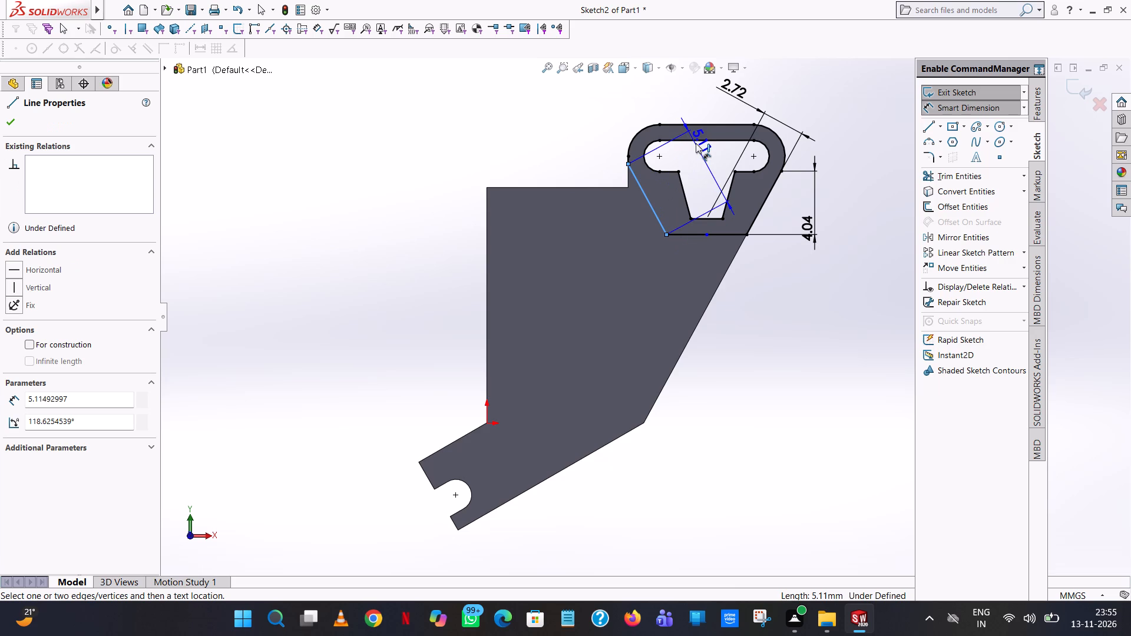
click(696, 143)
click(568, 137)
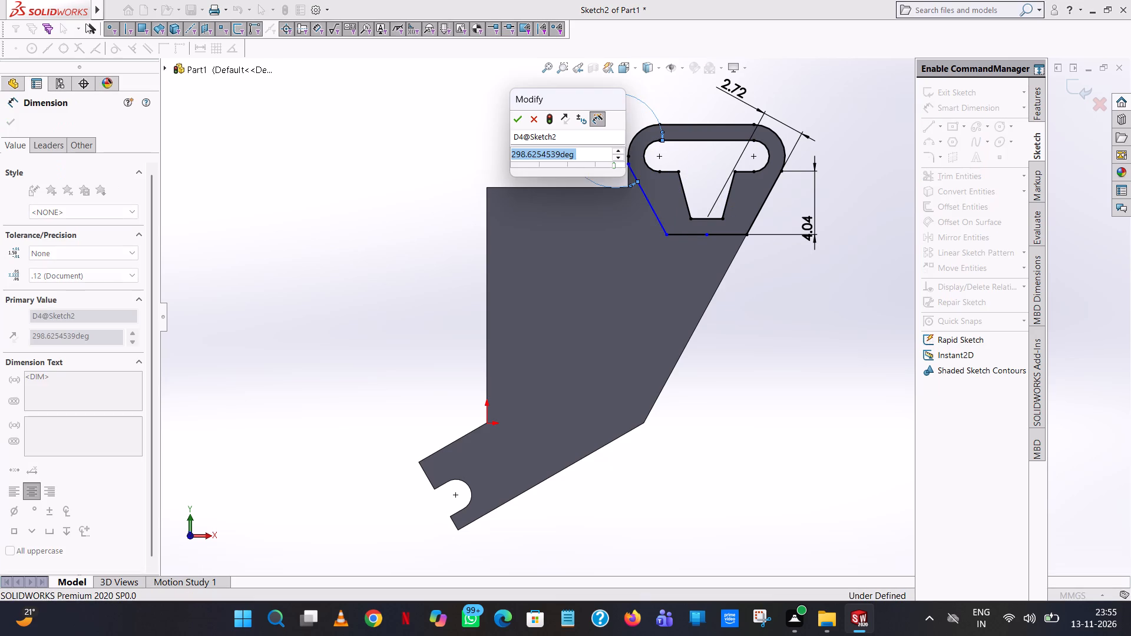
click(522, 117)
click(477, 115)
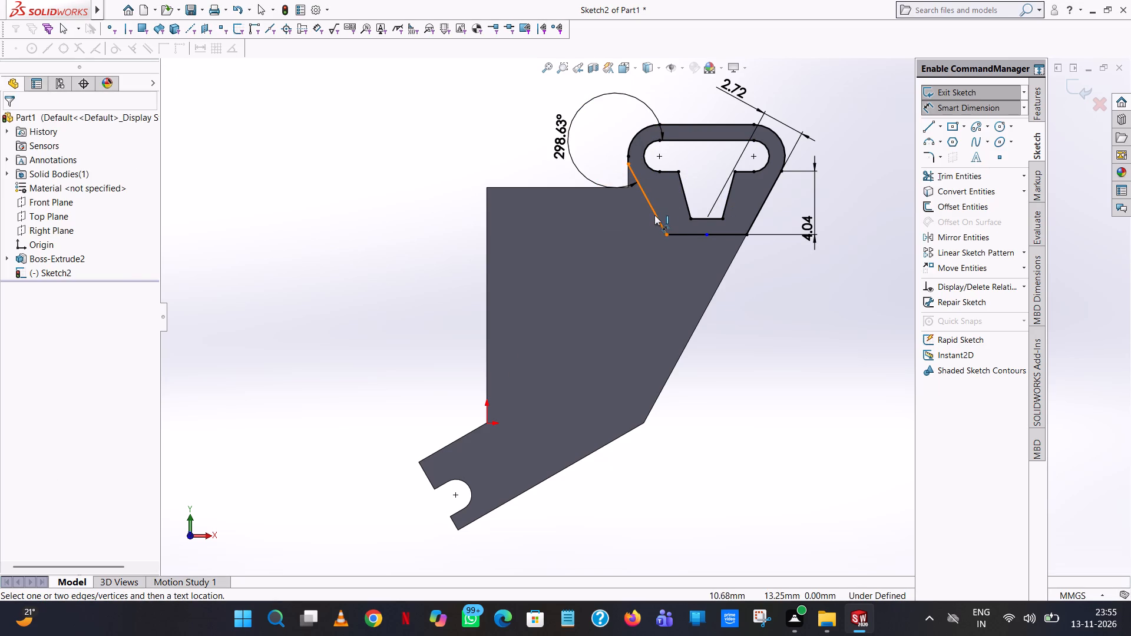
Dimension the vertical height of the head's inner slanted edge, above the plate.
click(654, 215)
click(567, 195)
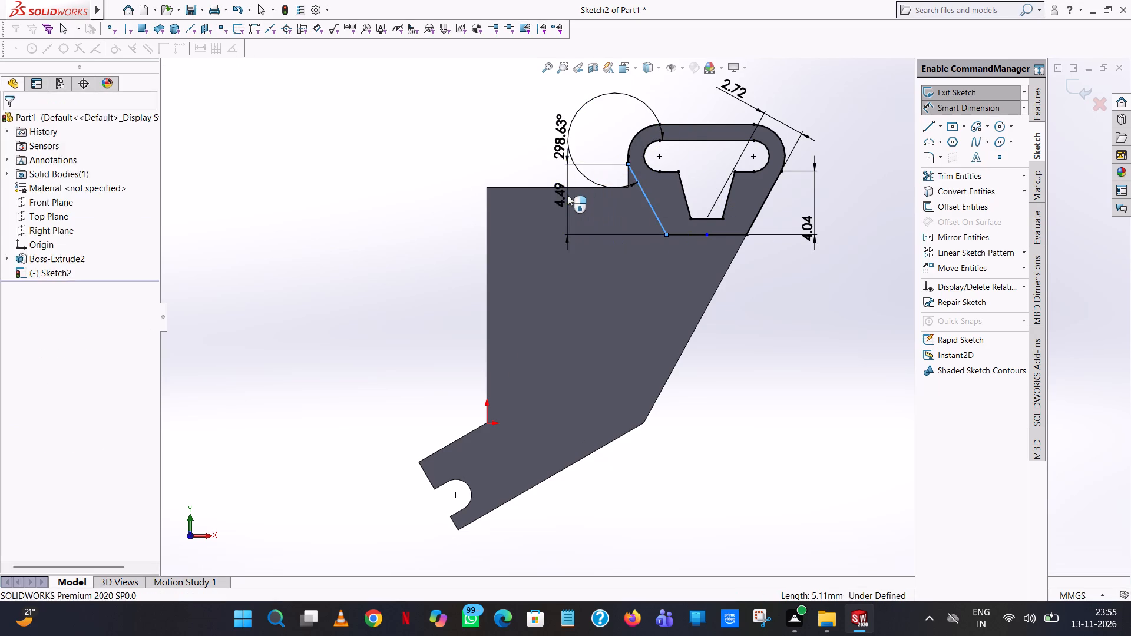
click(519, 176)
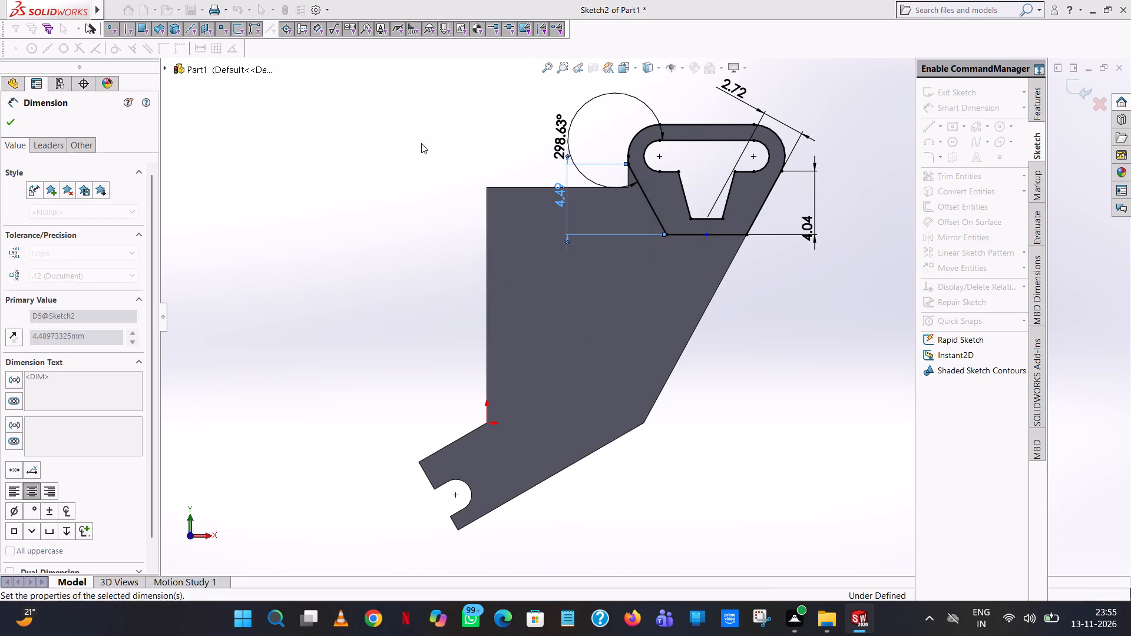
click(421, 143)
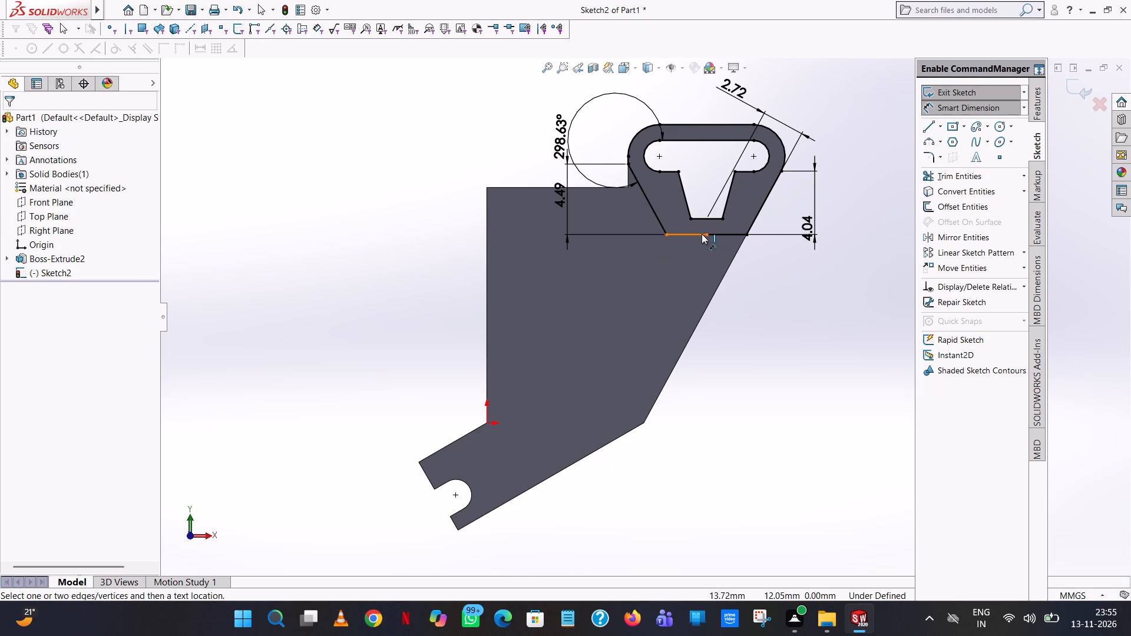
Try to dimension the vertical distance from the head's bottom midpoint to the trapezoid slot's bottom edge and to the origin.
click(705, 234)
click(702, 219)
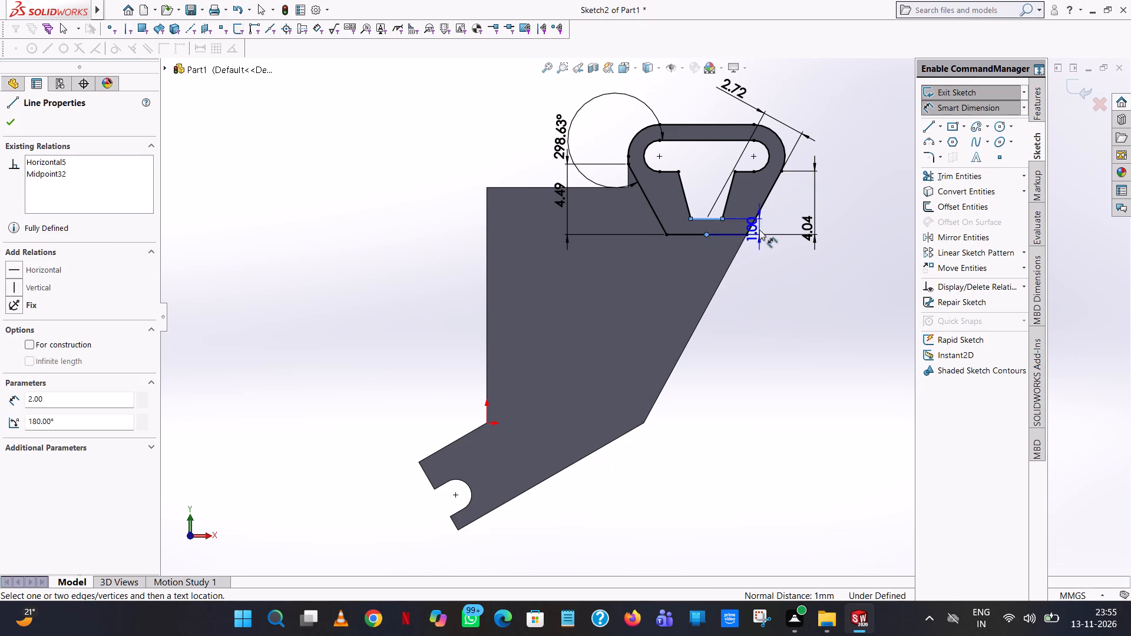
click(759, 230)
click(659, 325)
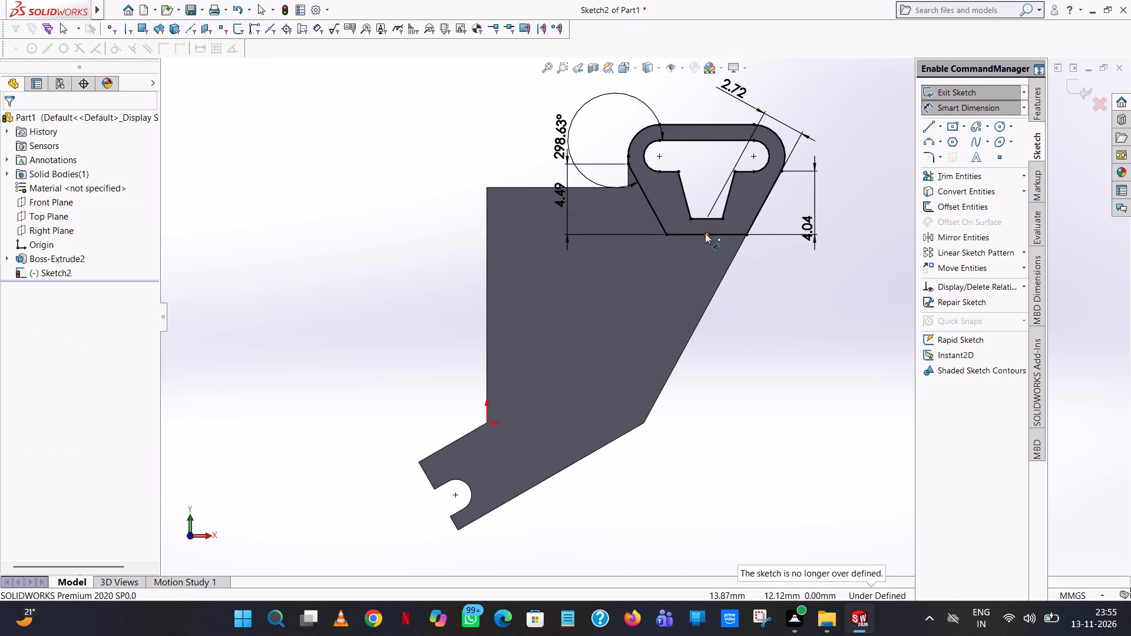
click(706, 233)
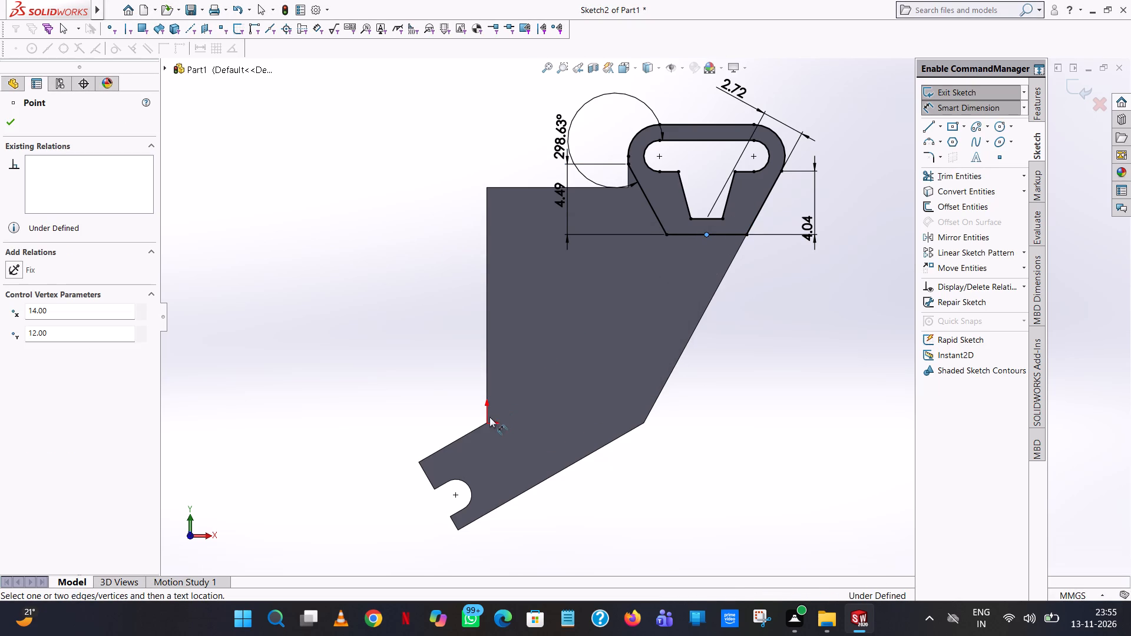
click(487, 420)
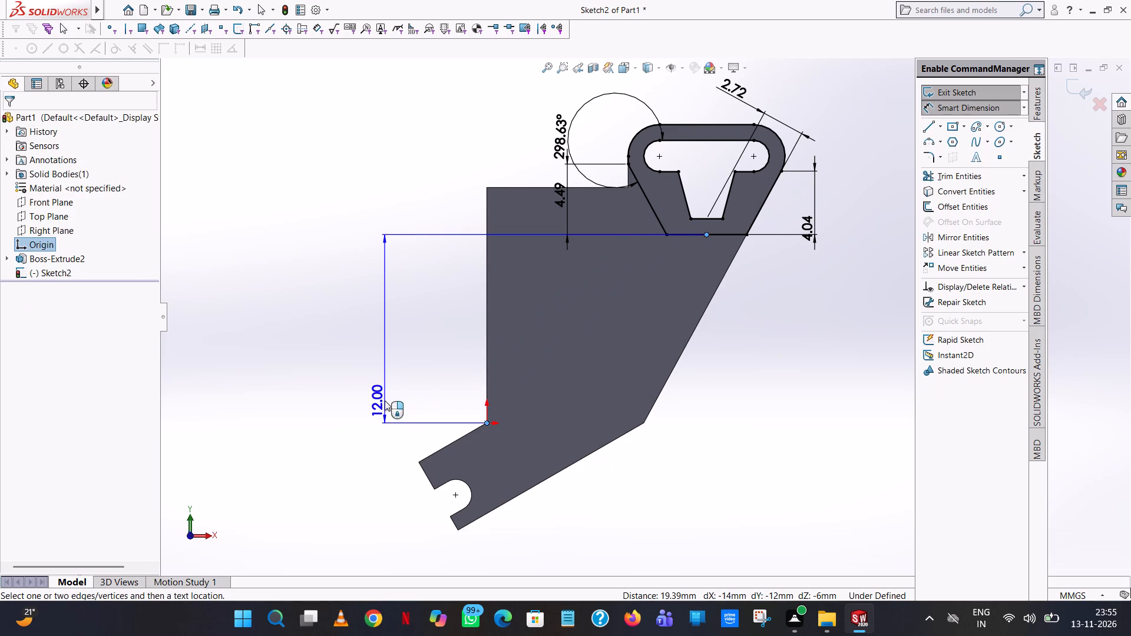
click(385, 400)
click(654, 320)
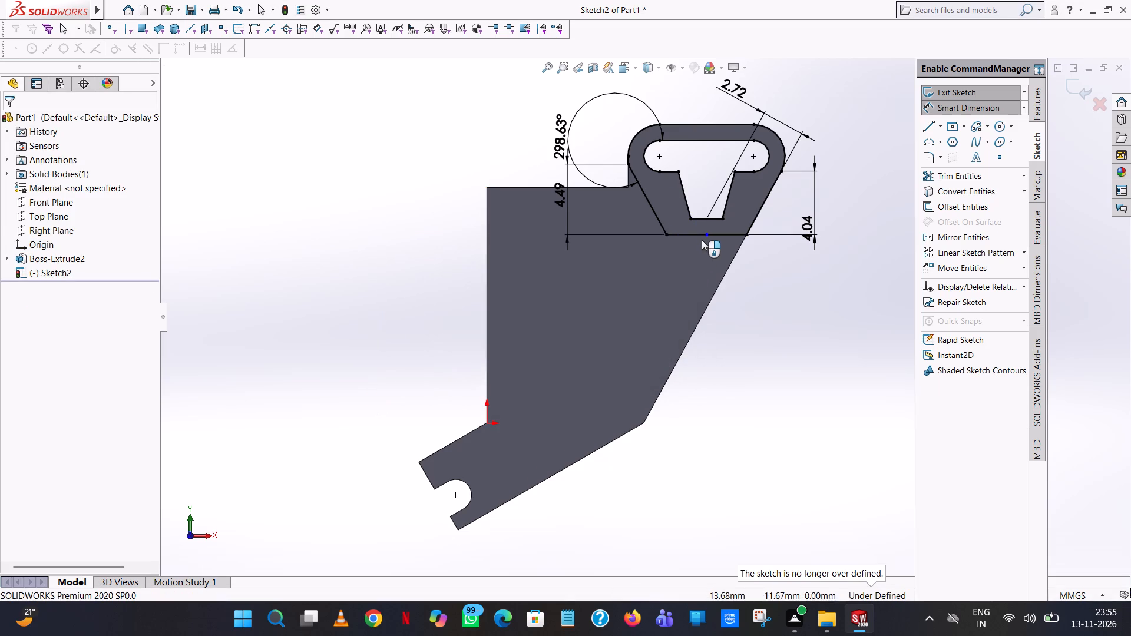
Dimension the horizontal distance between the origin and the midpoint of the head's bottom edge.
click(706, 234)
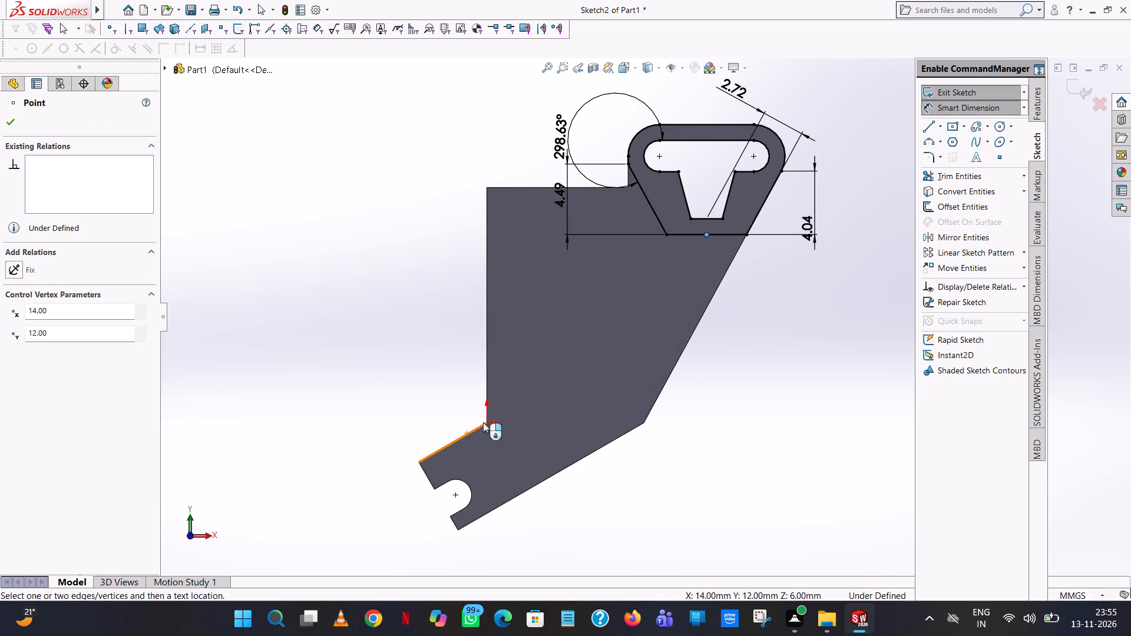
click(486, 423)
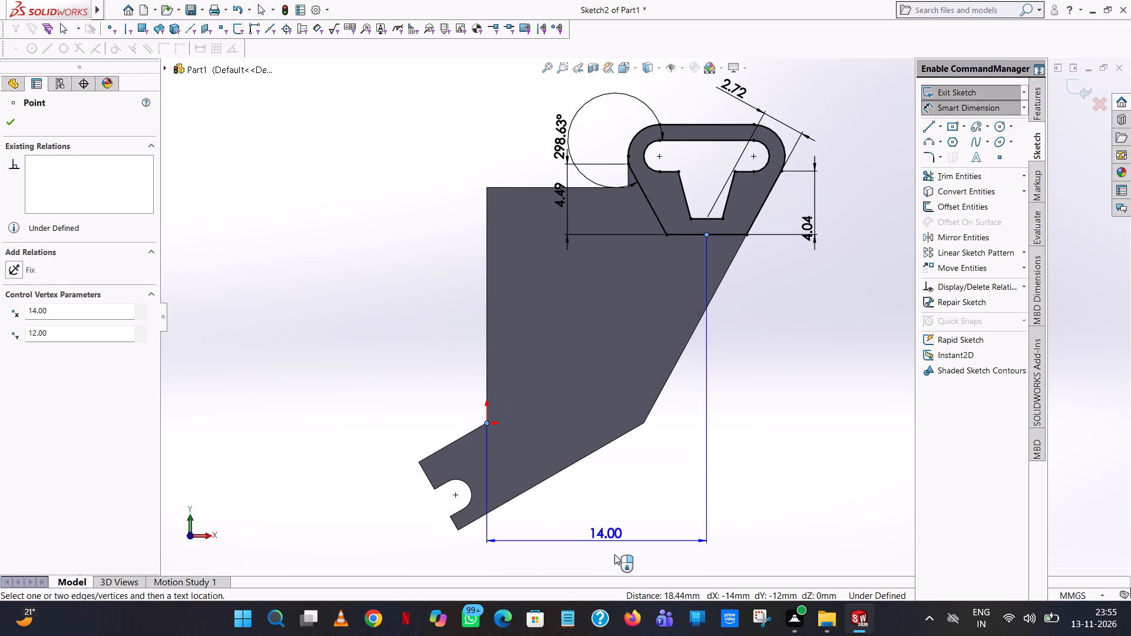
click(614, 554)
click(567, 534)
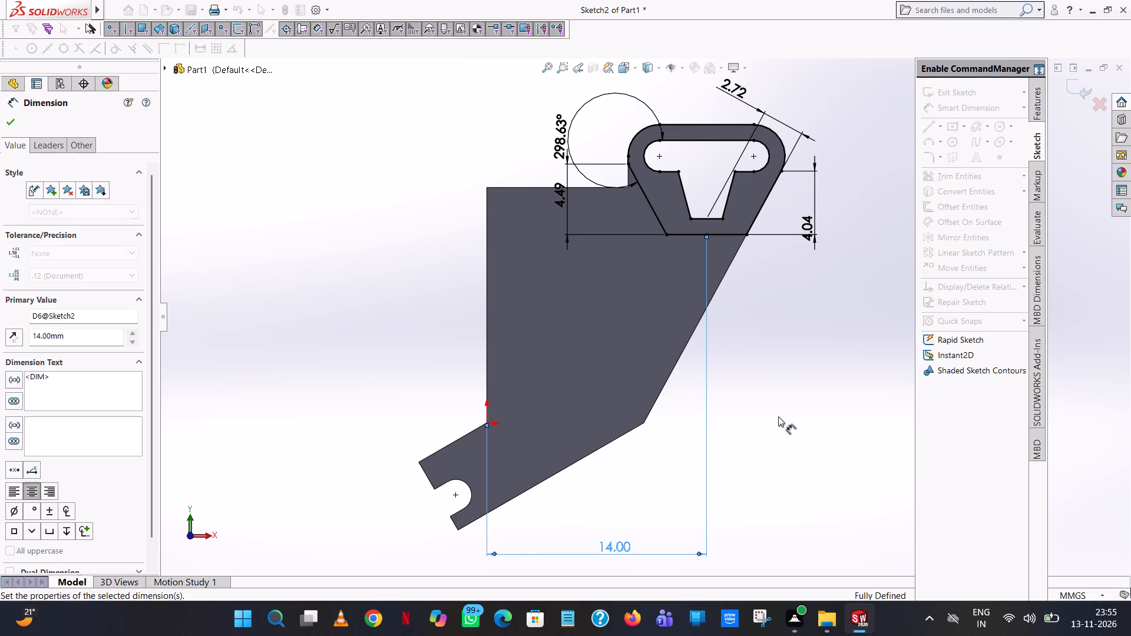
click(778, 416)
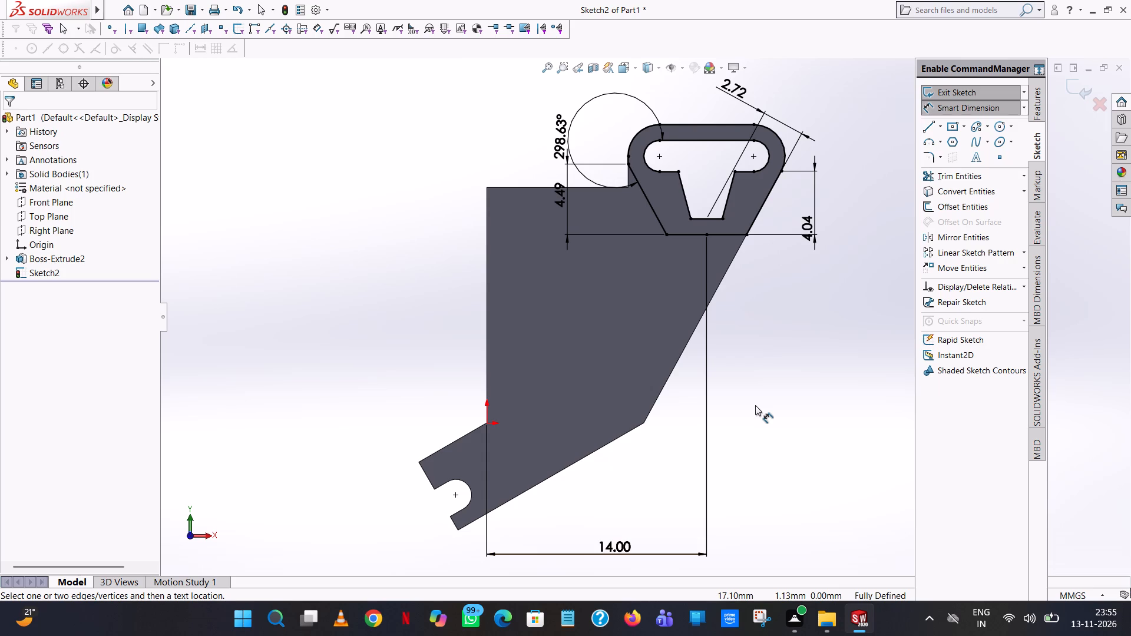
click(841, 342)
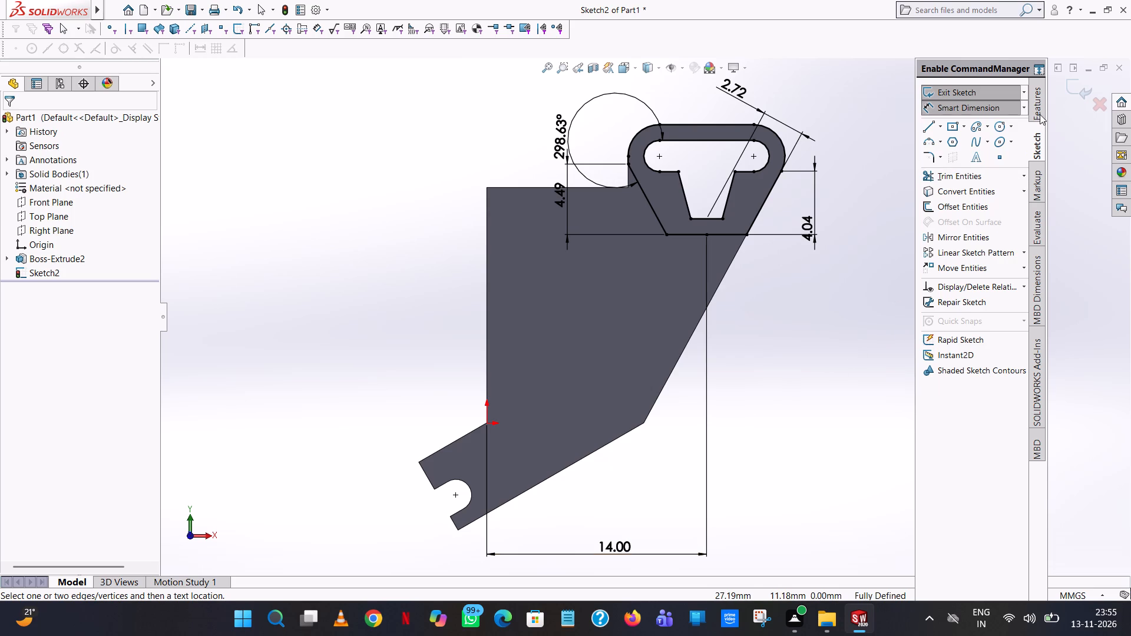
Extrude the slotted head profile as a blind boss 2 mm outward from the plate face, merged with the base solid.
click(1040, 113)
click(1008, 94)
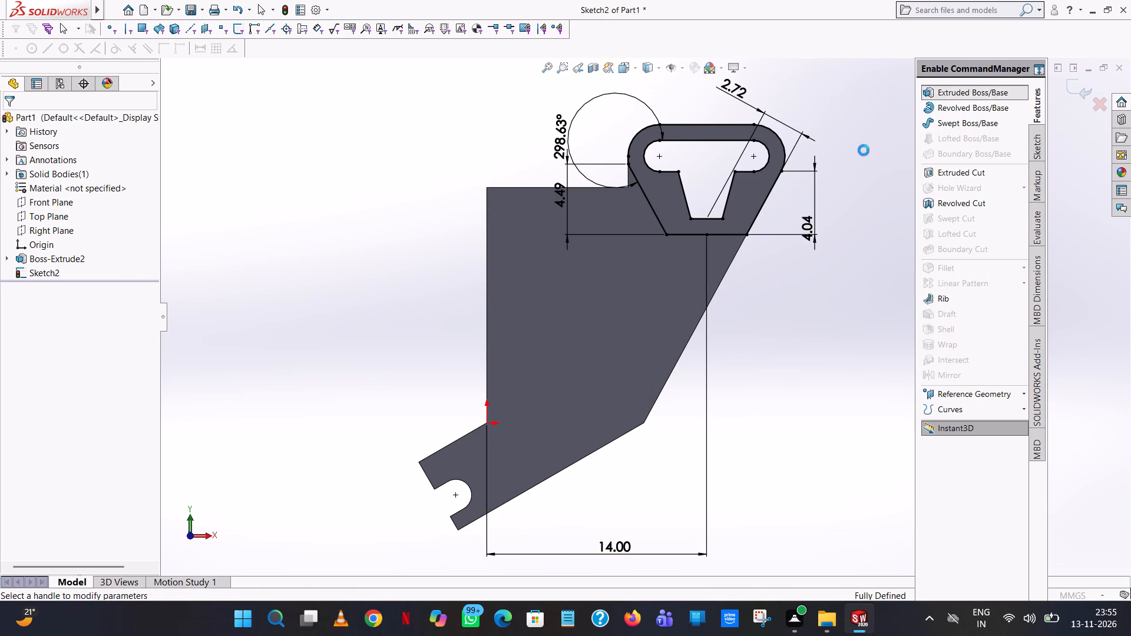
middle_drag(824, 170, 801, 266)
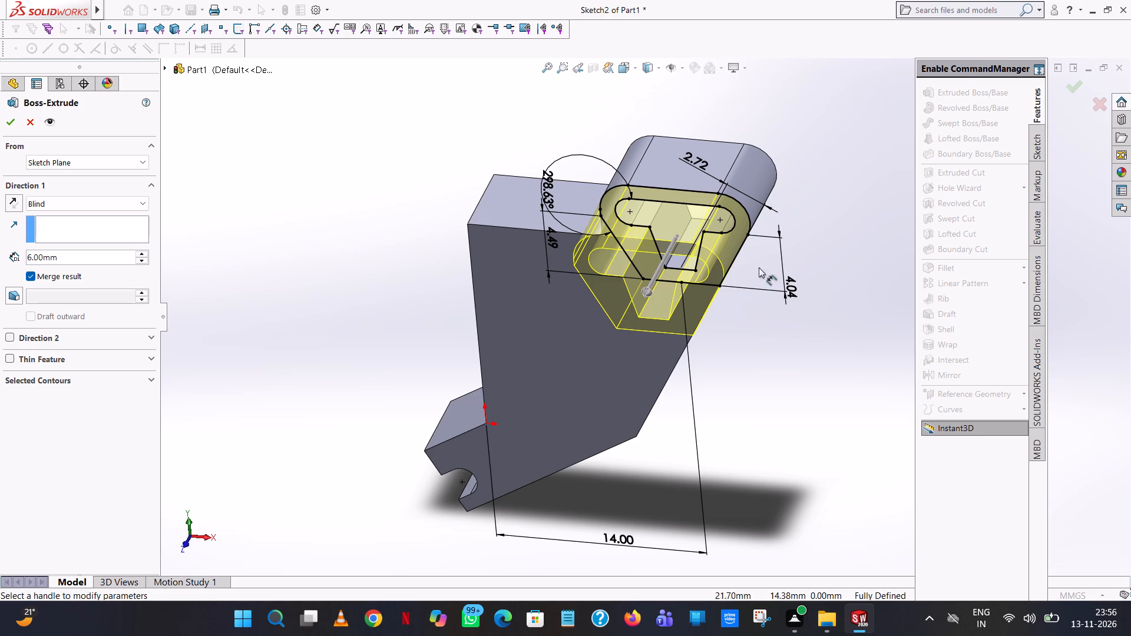
double_click(113, 260)
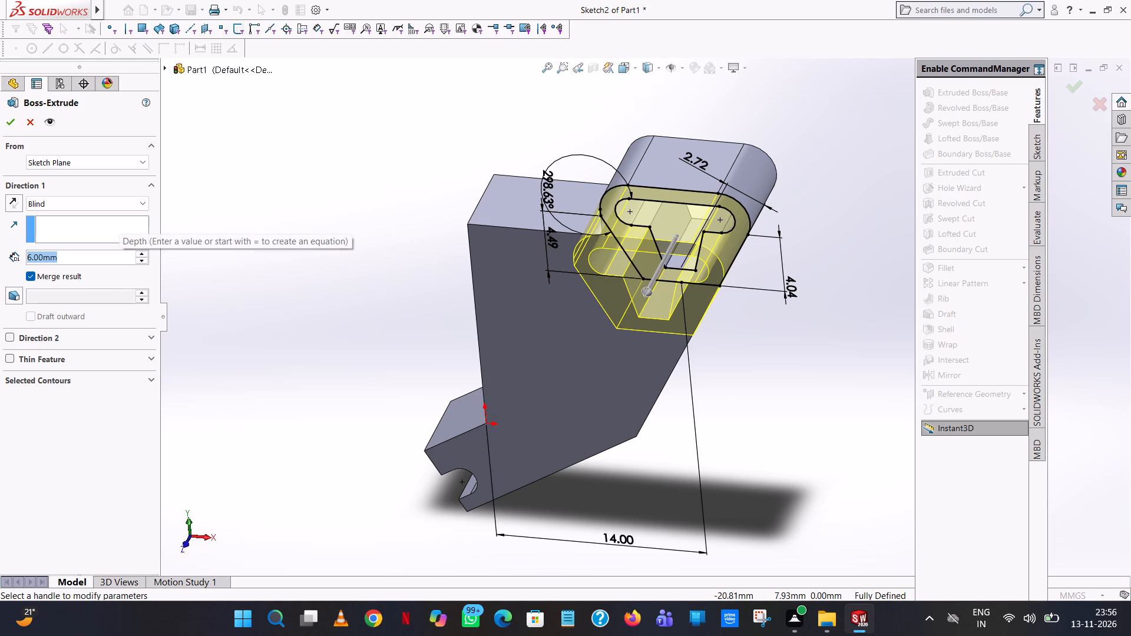
key(2)
key(Return)
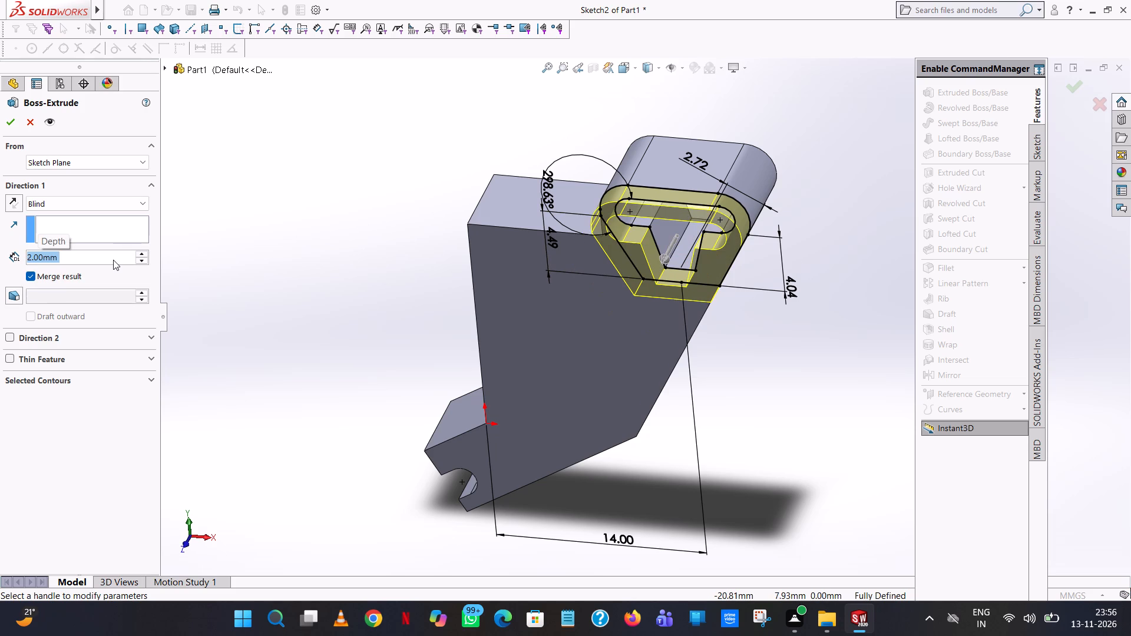
scroll(678, 129, up, 1)
middle_drag(680, 132, 696, 208)
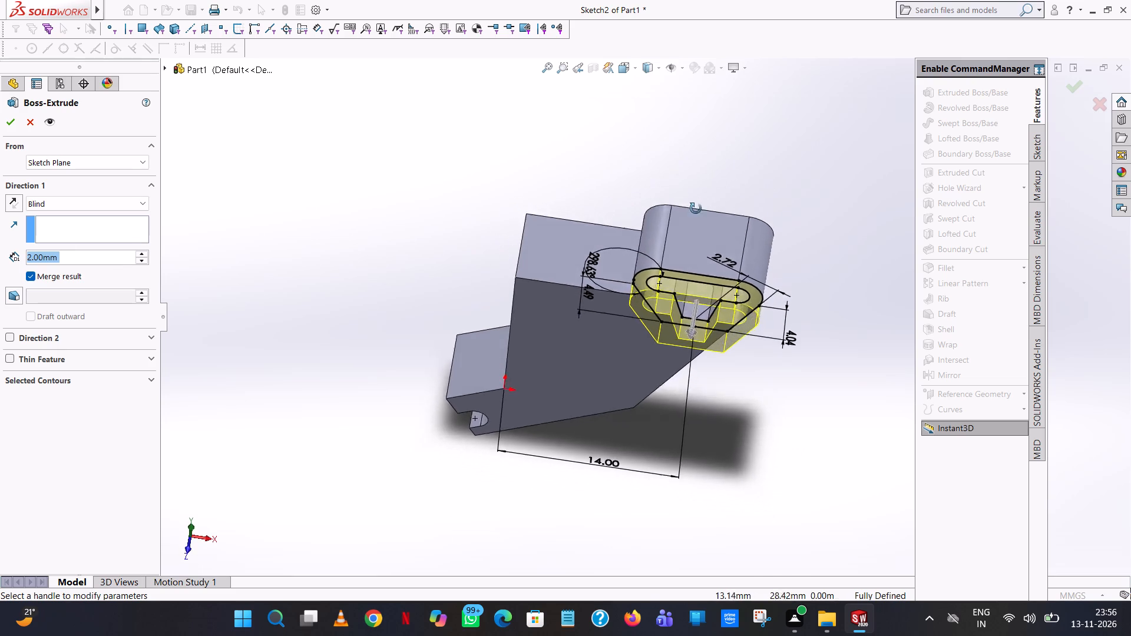
middle_drag(696, 208, 699, 266)
click(11, 118)
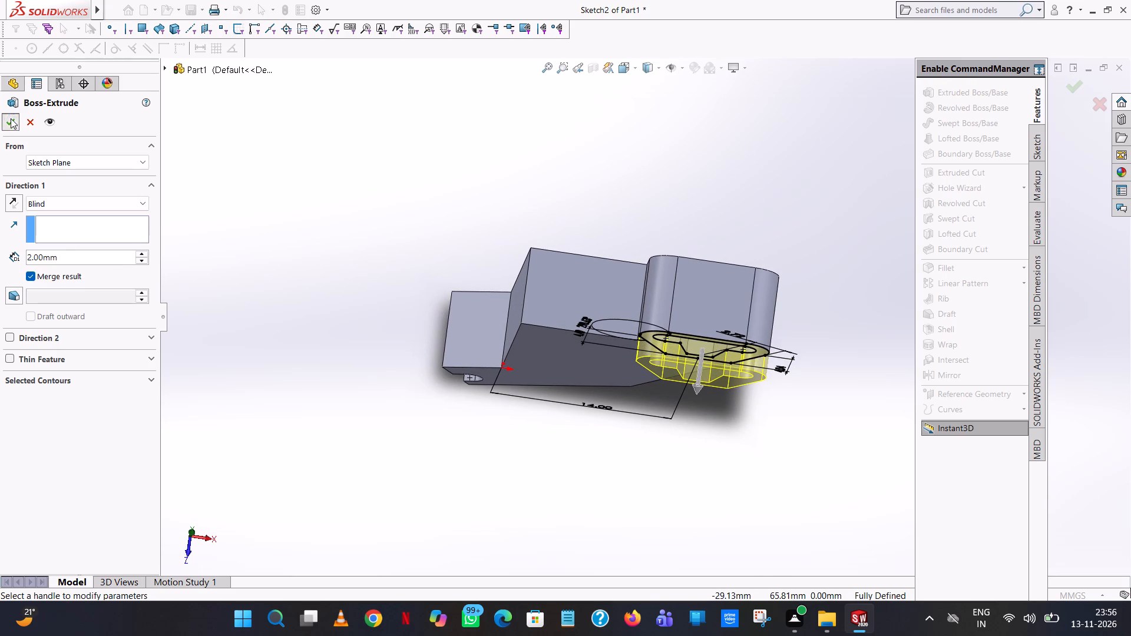
click(741, 164)
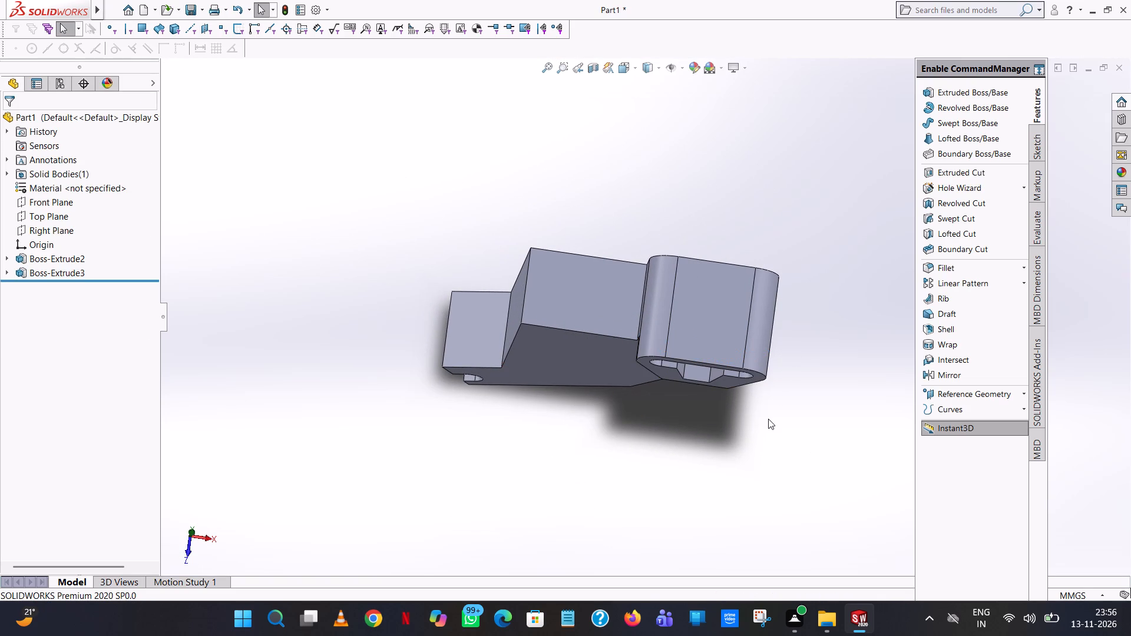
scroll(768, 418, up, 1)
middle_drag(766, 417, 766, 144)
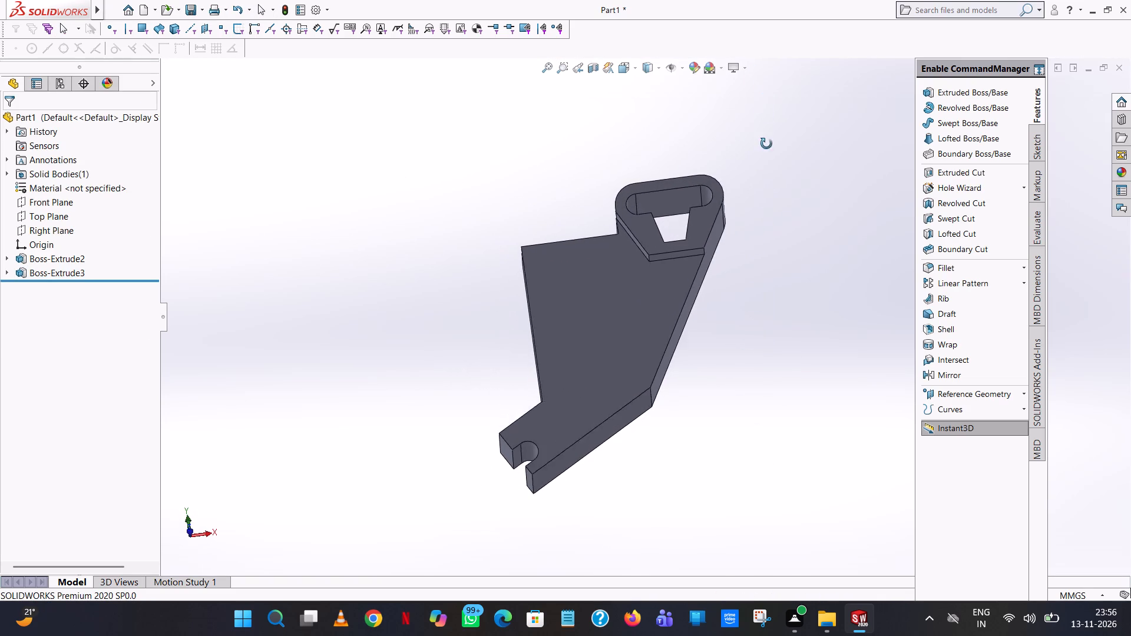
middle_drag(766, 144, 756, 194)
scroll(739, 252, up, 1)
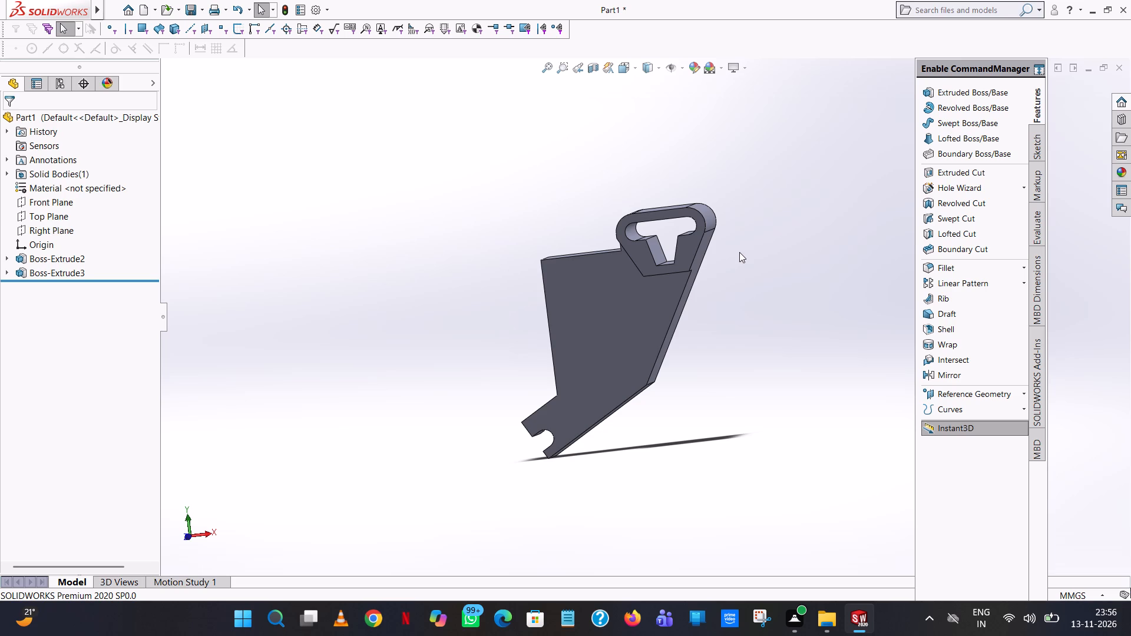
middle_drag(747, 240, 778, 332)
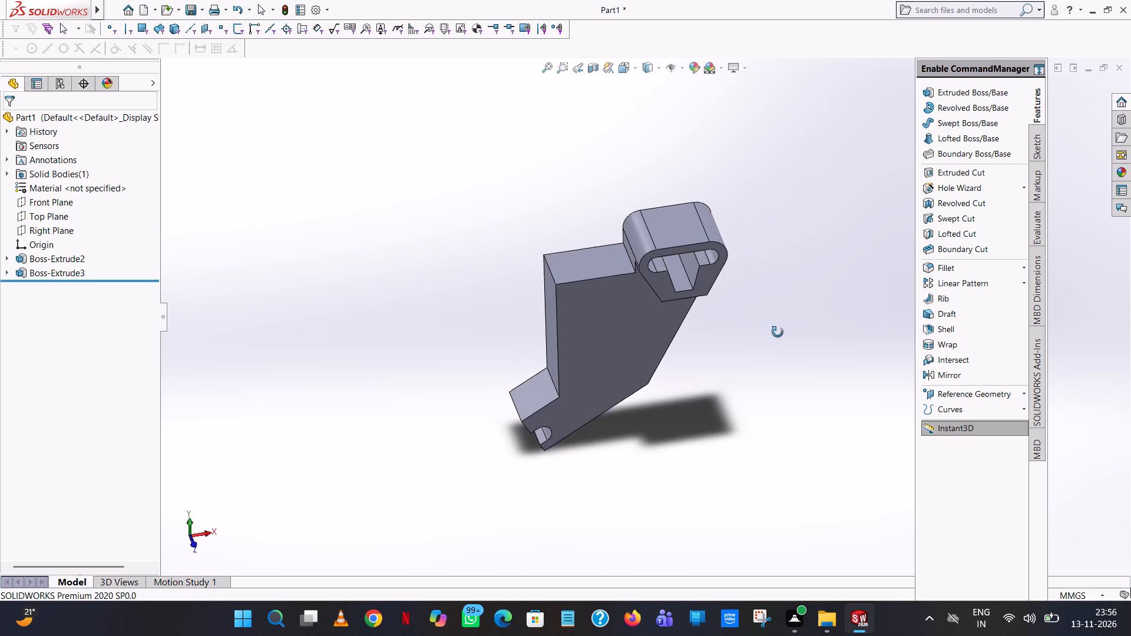
Start an Extruded Cut sketch on the plate's flat top face beside the raised head.
middle_drag(778, 332, 762, 415)
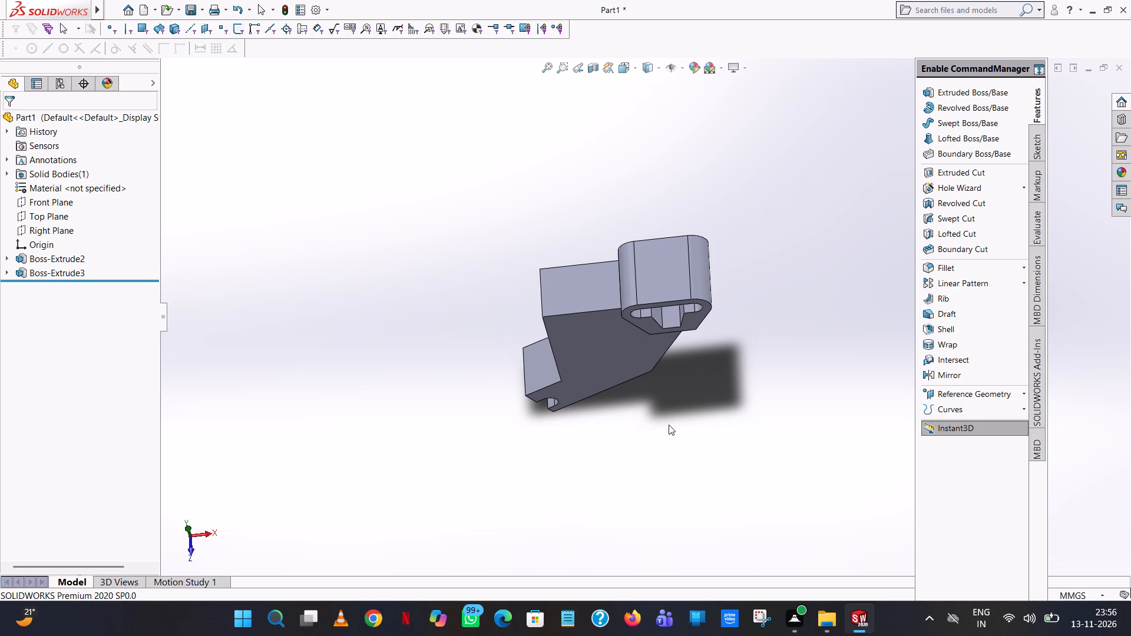
scroll(708, 393, down, 2)
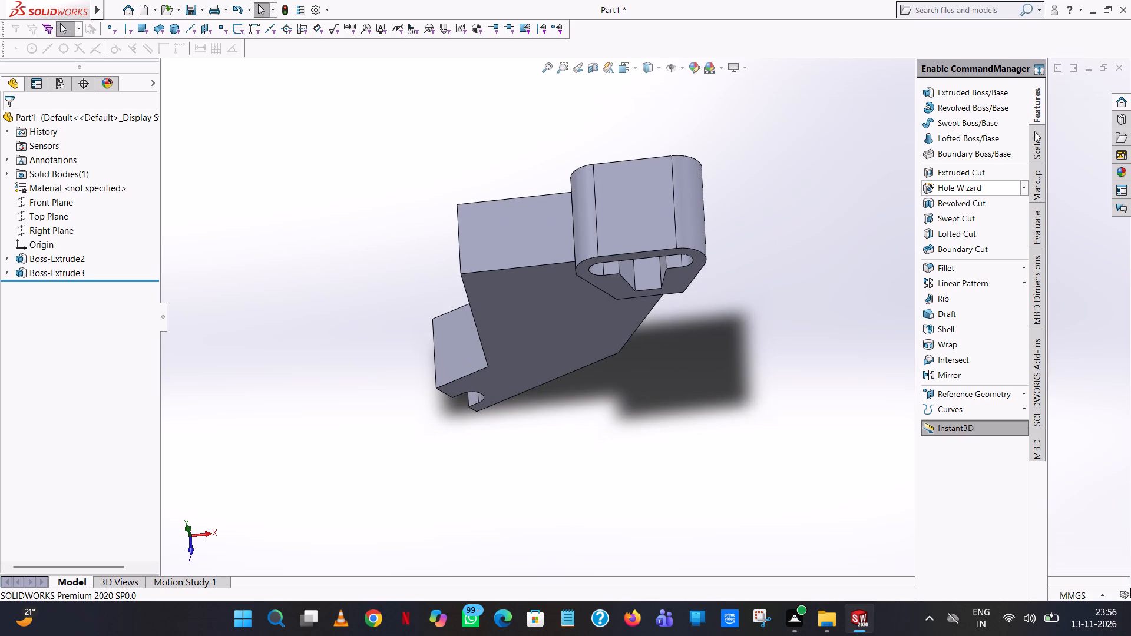
click(955, 177)
click(510, 256)
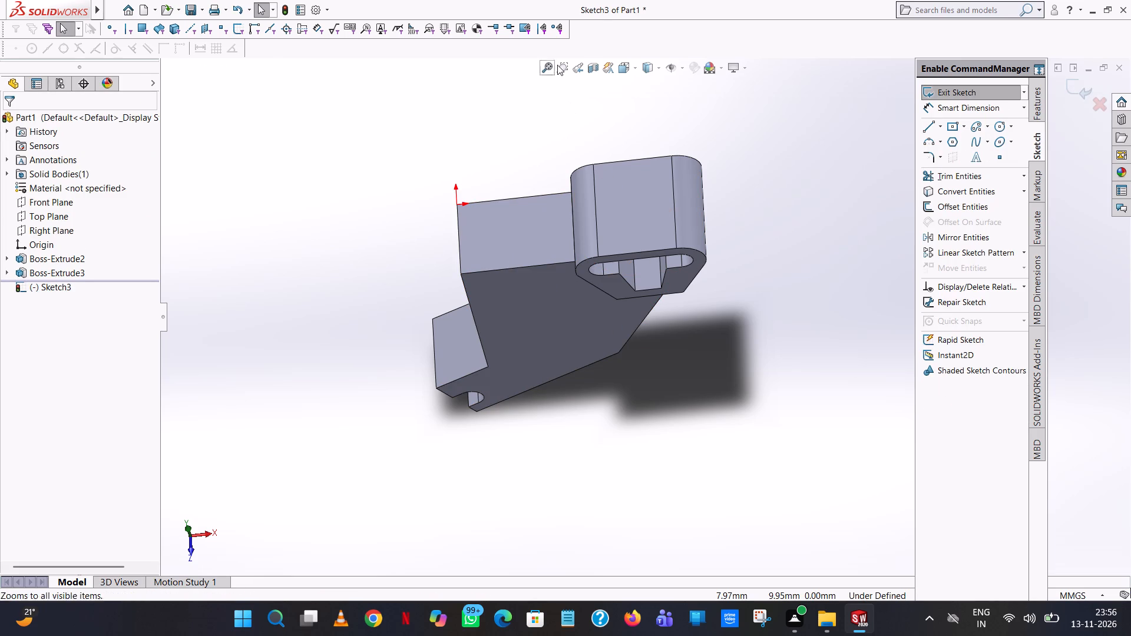
click(636, 68)
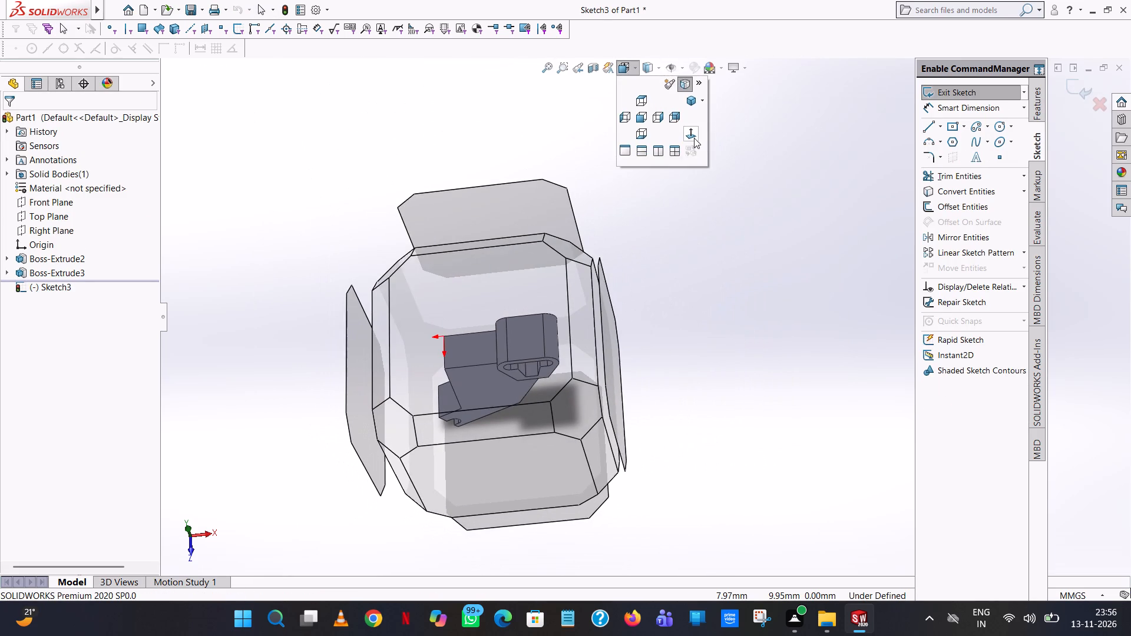
click(694, 138)
middle_click(495, 398)
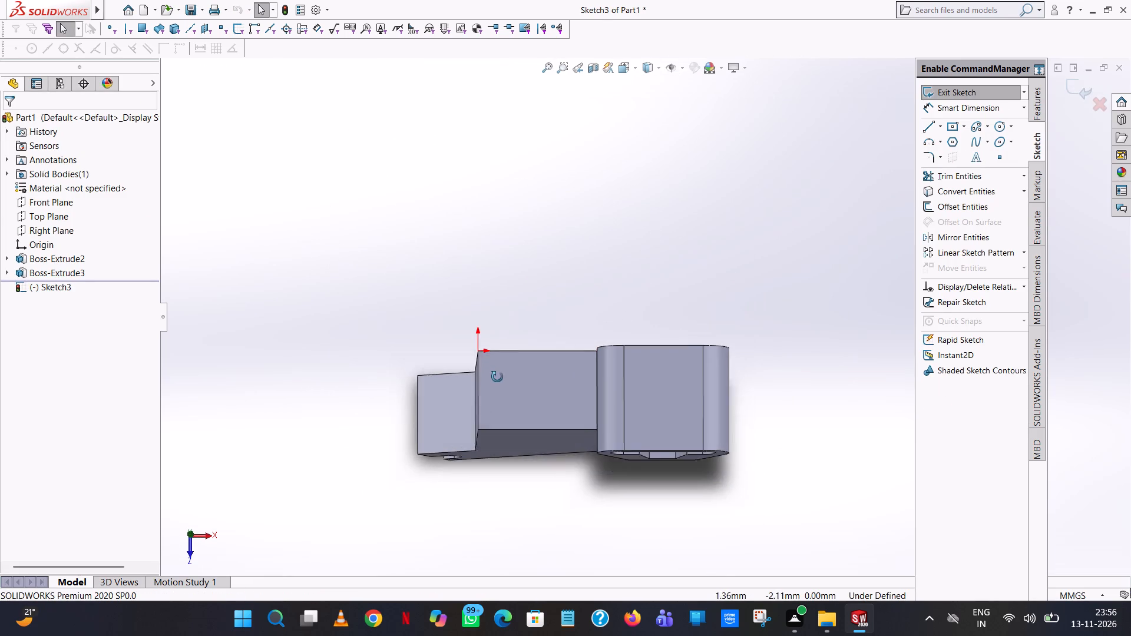
click(634, 73)
click(686, 135)
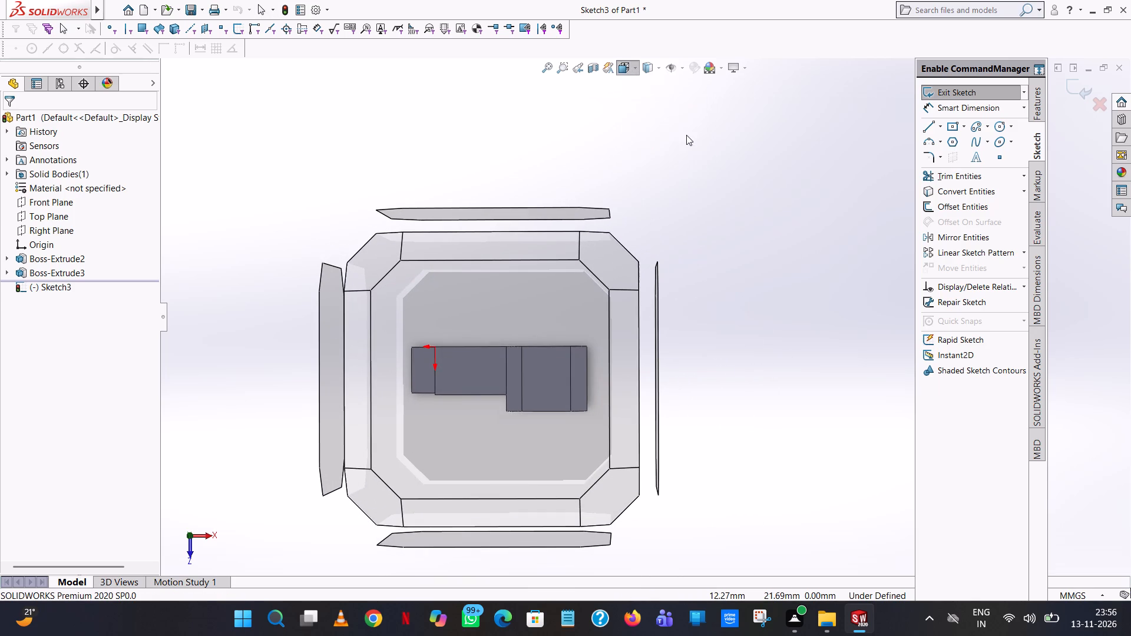
scroll(565, 373, down, 3)
Sketch a 5 mm line along the top face's front edge from its corner below the origin, then a 3 mm perpendicular line inward.
click(929, 125)
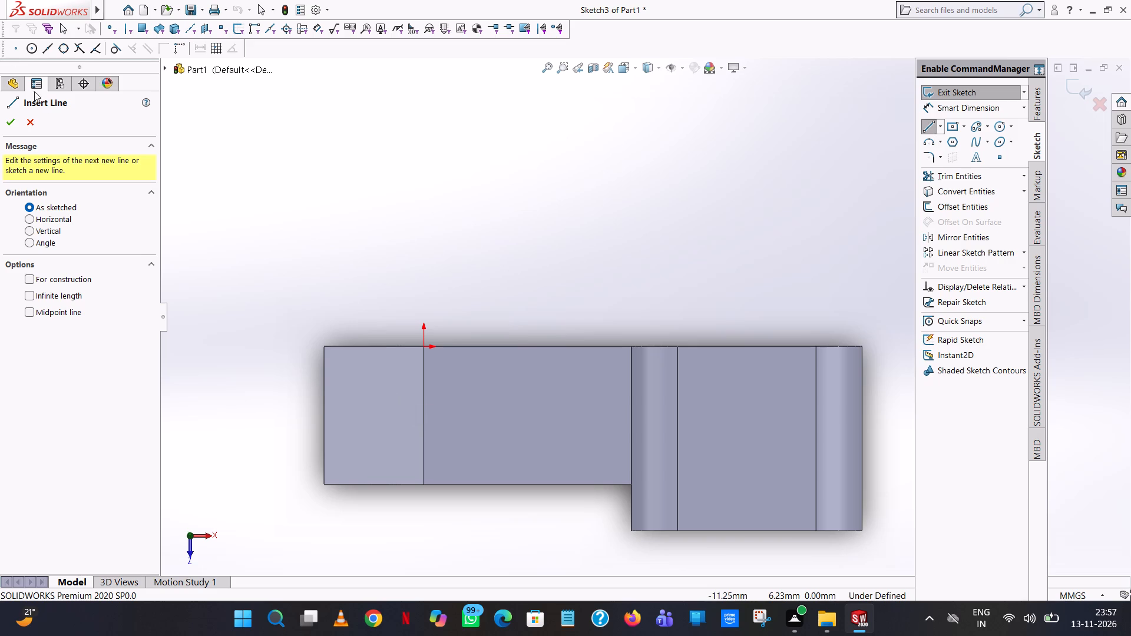
click(424, 485)
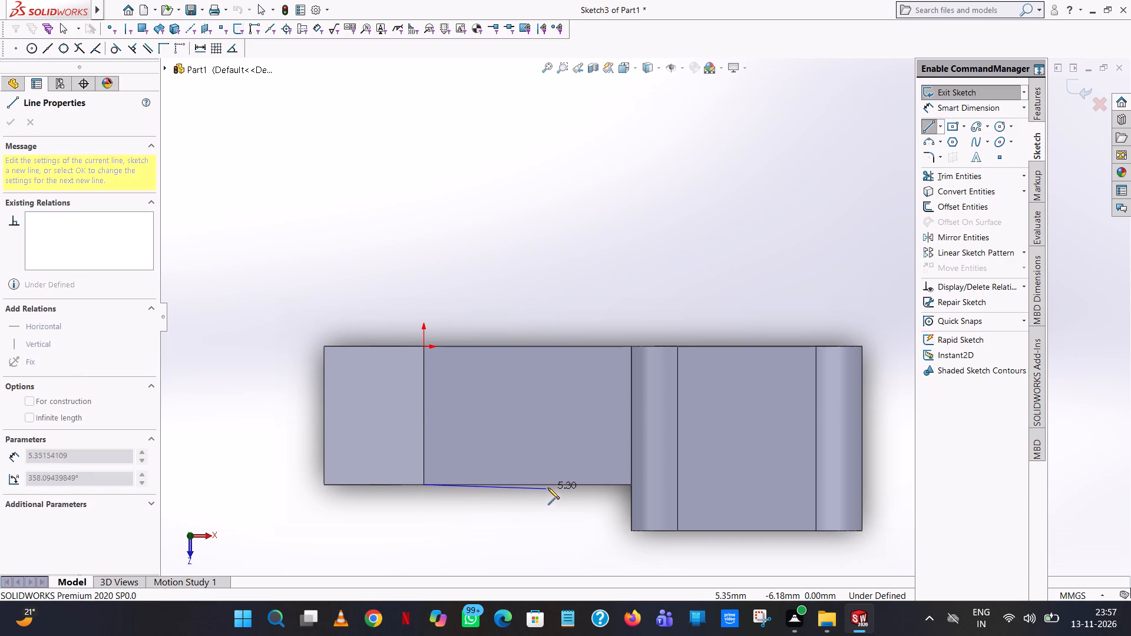
click(553, 485)
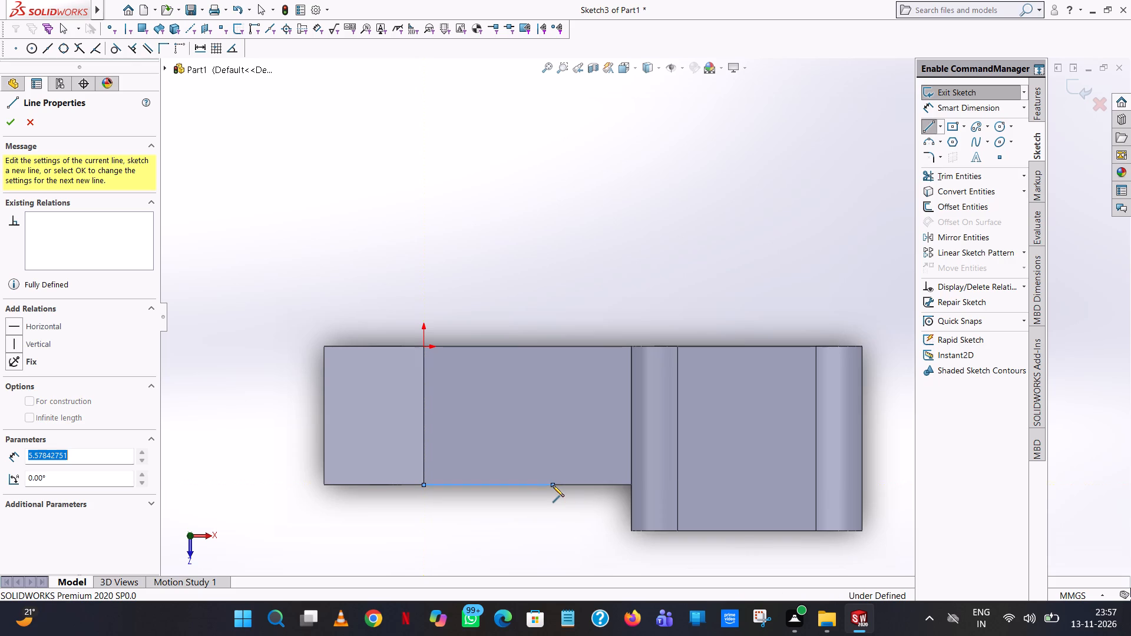
key(5)
key(Return)
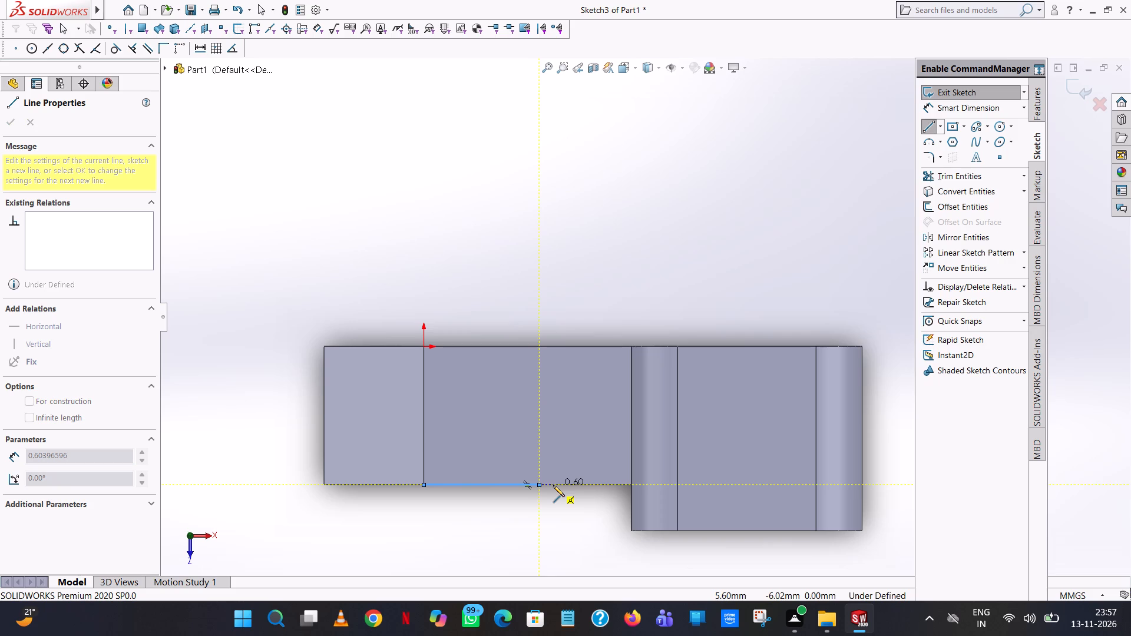
click(540, 409)
key(3)
key(Return)
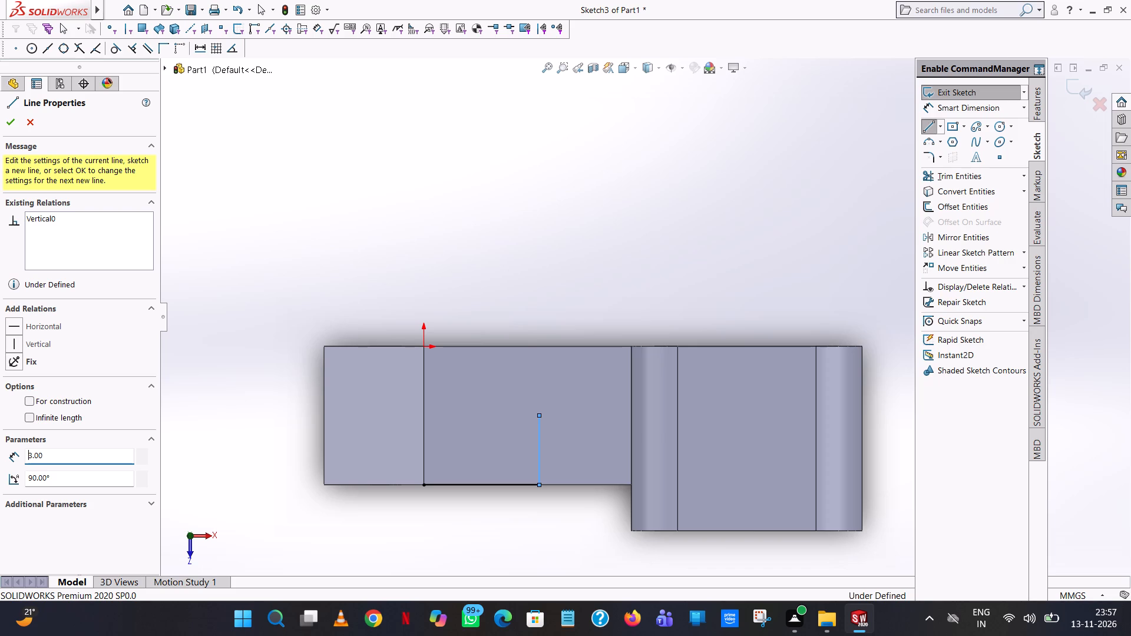
Add a 3 mm horizontal line from the inner end of the perpendicular line toward the head.
click(611, 418)
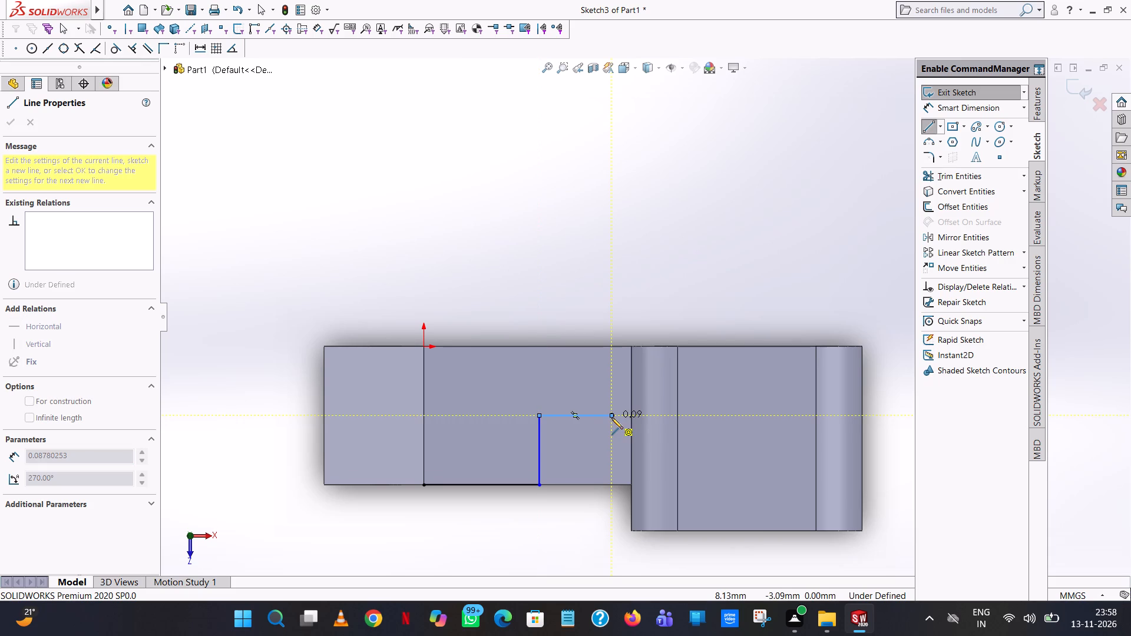
right_click(611, 418)
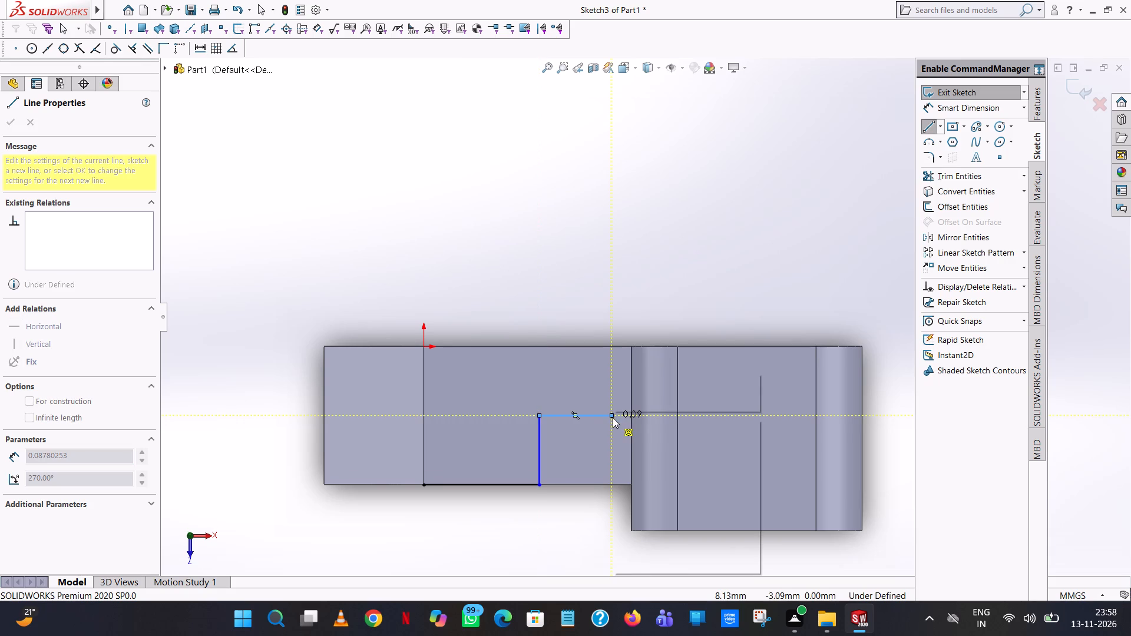
click(644, 429)
click(586, 413)
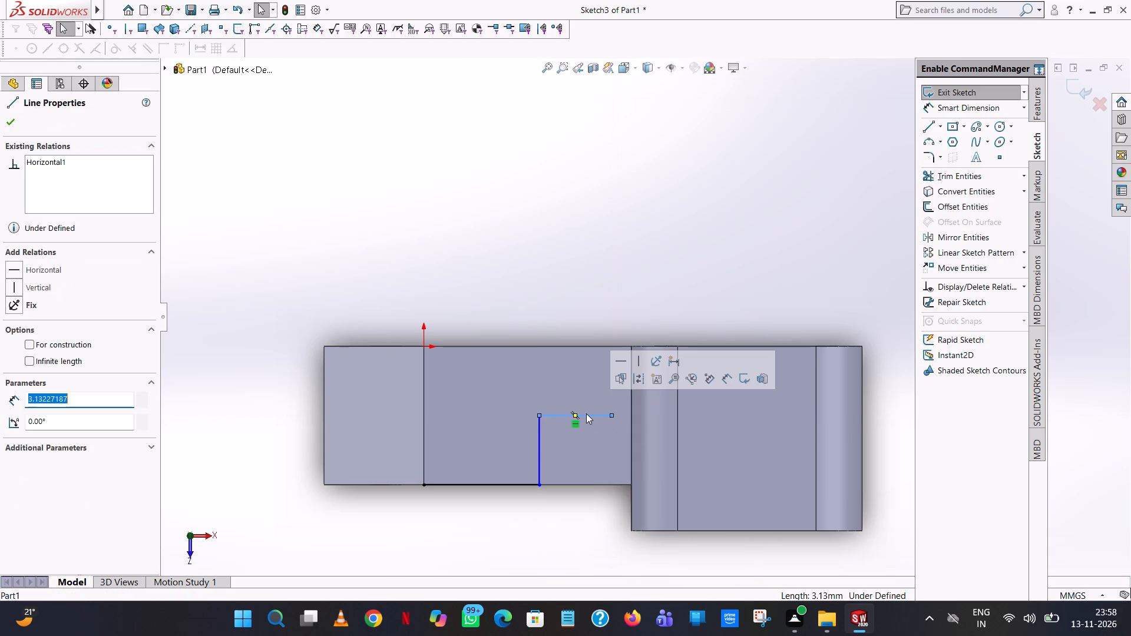
key(3)
key(Return)
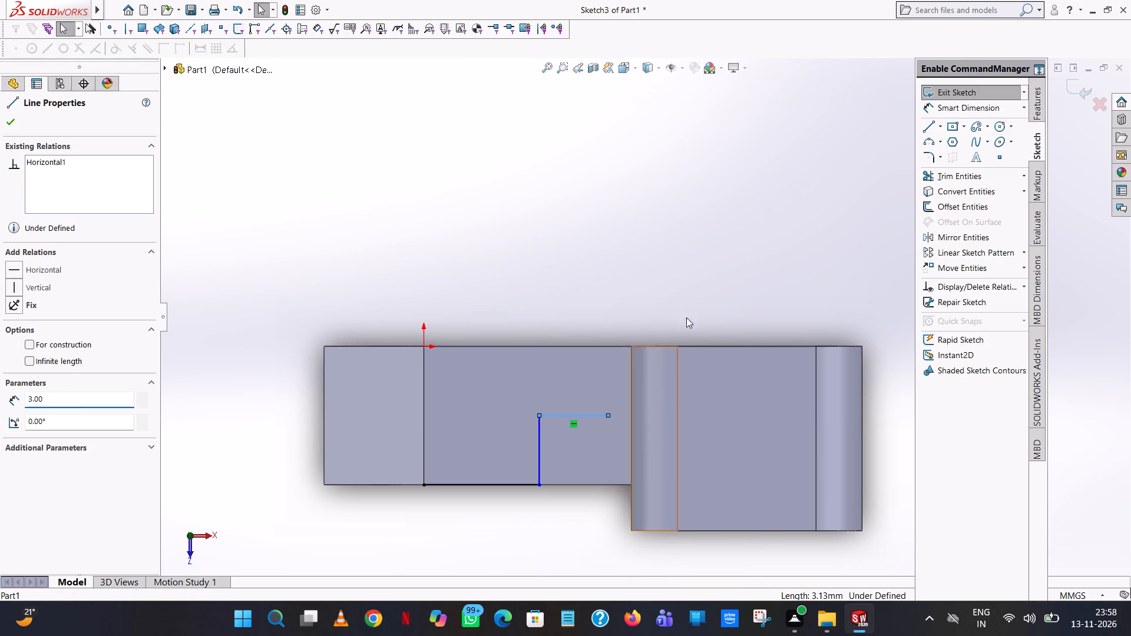
click(710, 281)
Draw a matching 3 mm horizontal line from the same point in the opposite direction, away from the head.
click(927, 122)
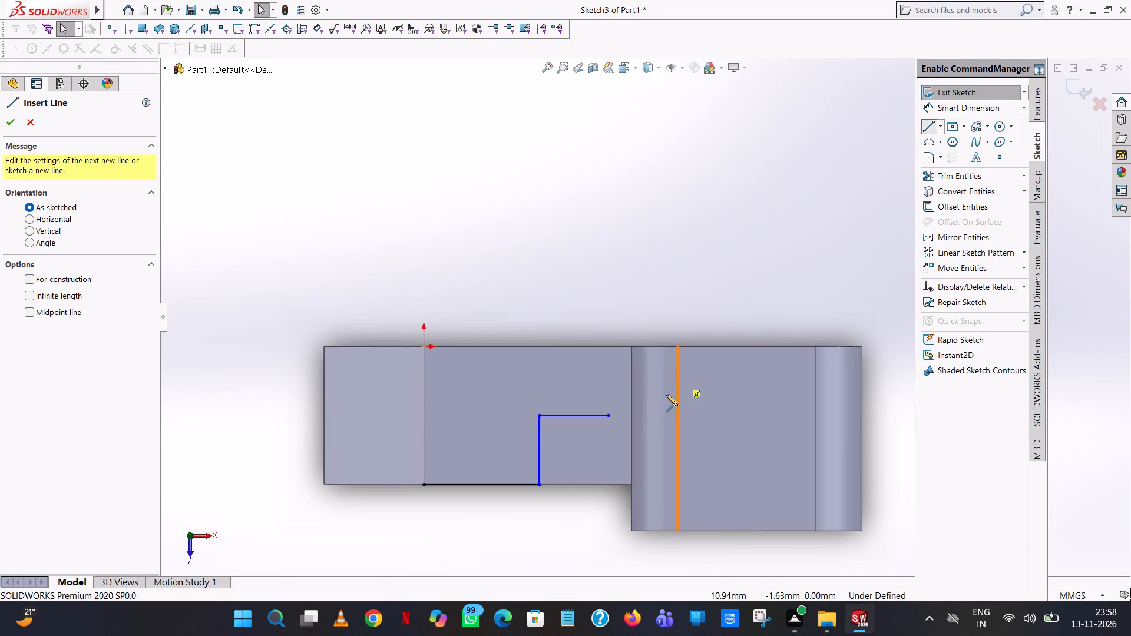
click(538, 413)
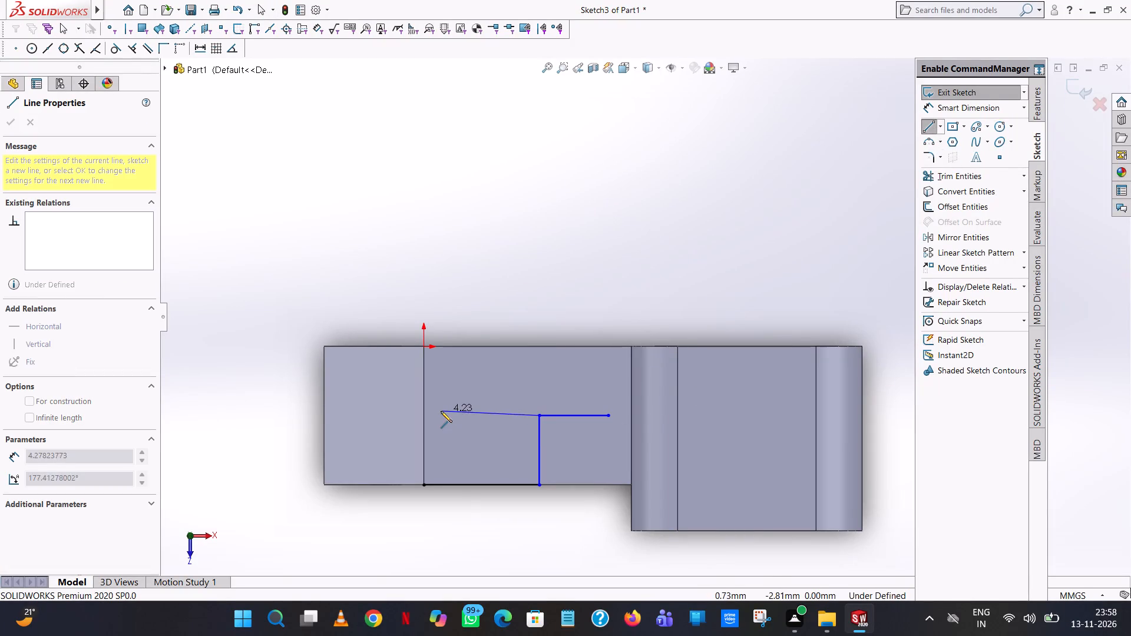
click(438, 416)
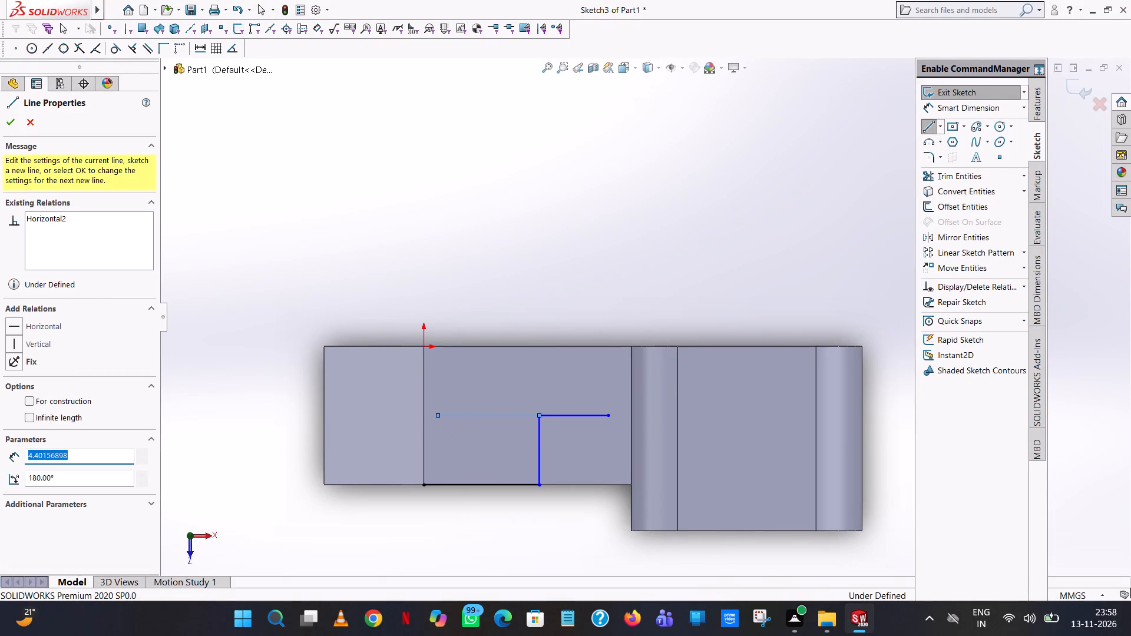
key(3)
key(Return)
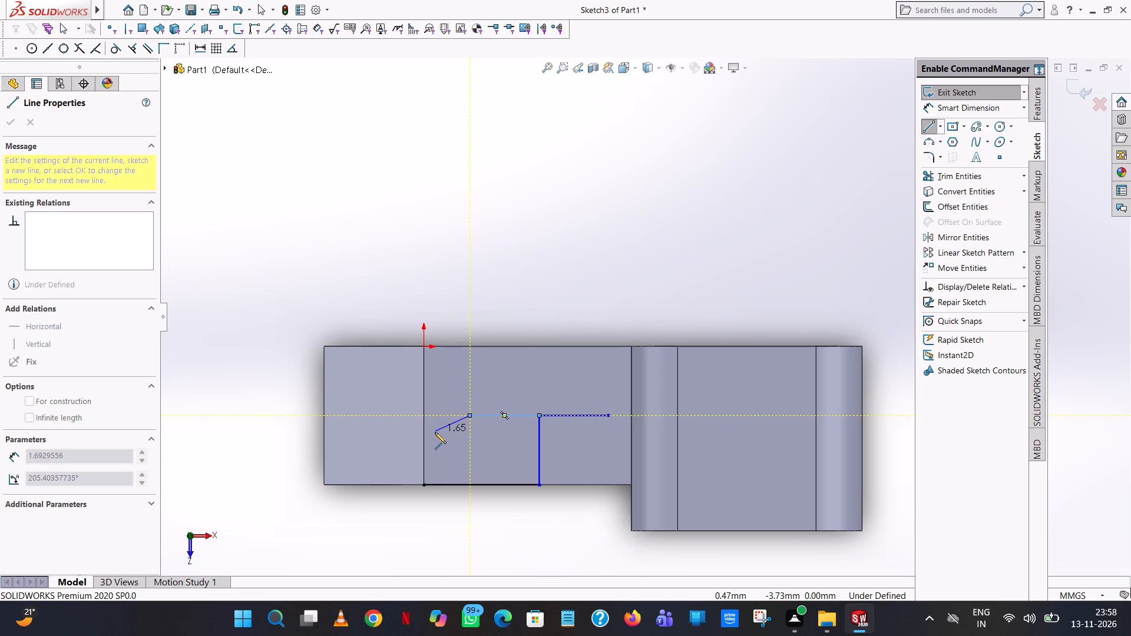
Close the 6 mm by 3 mm rectangle with two vertical sides and a base line along the plate's front edge.
click(470, 485)
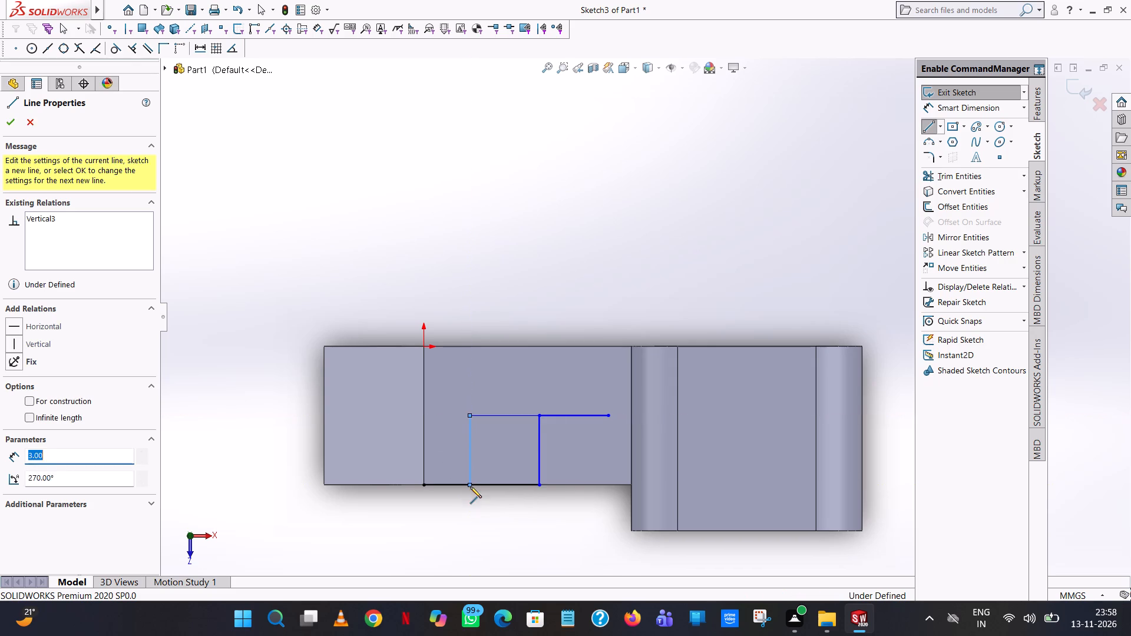
click(610, 485)
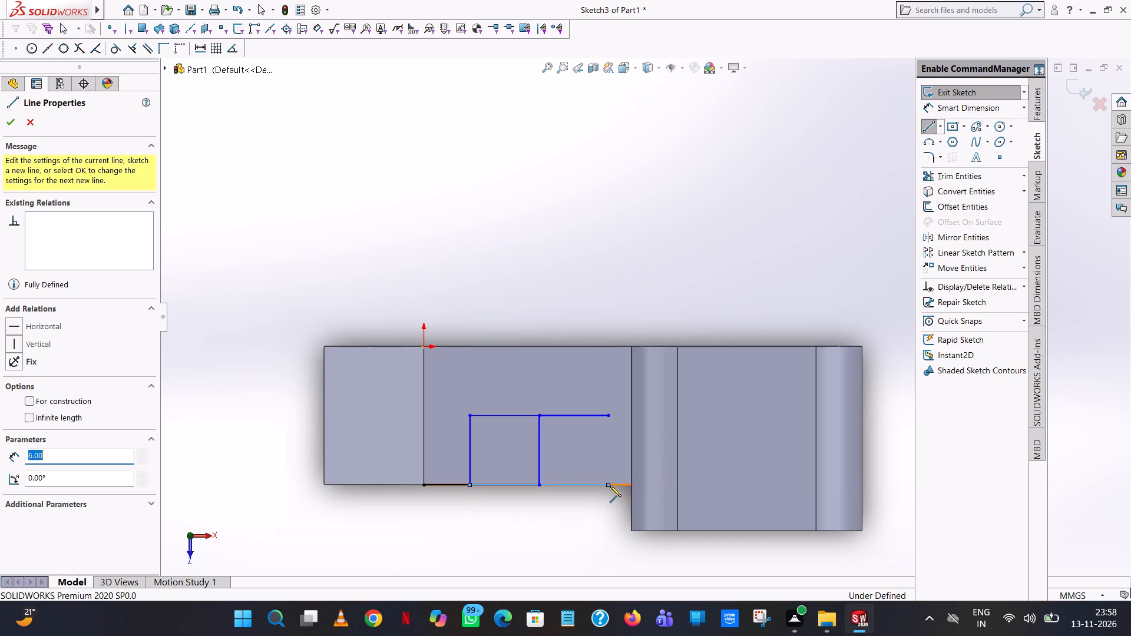
click(608, 417)
right_click(608, 417)
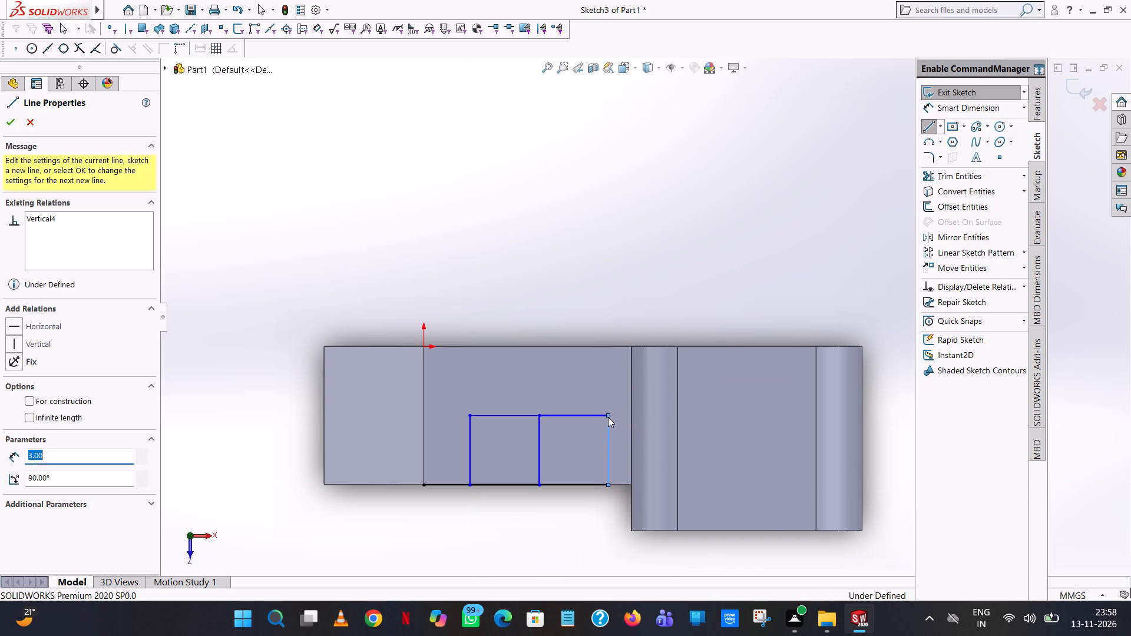
click(622, 420)
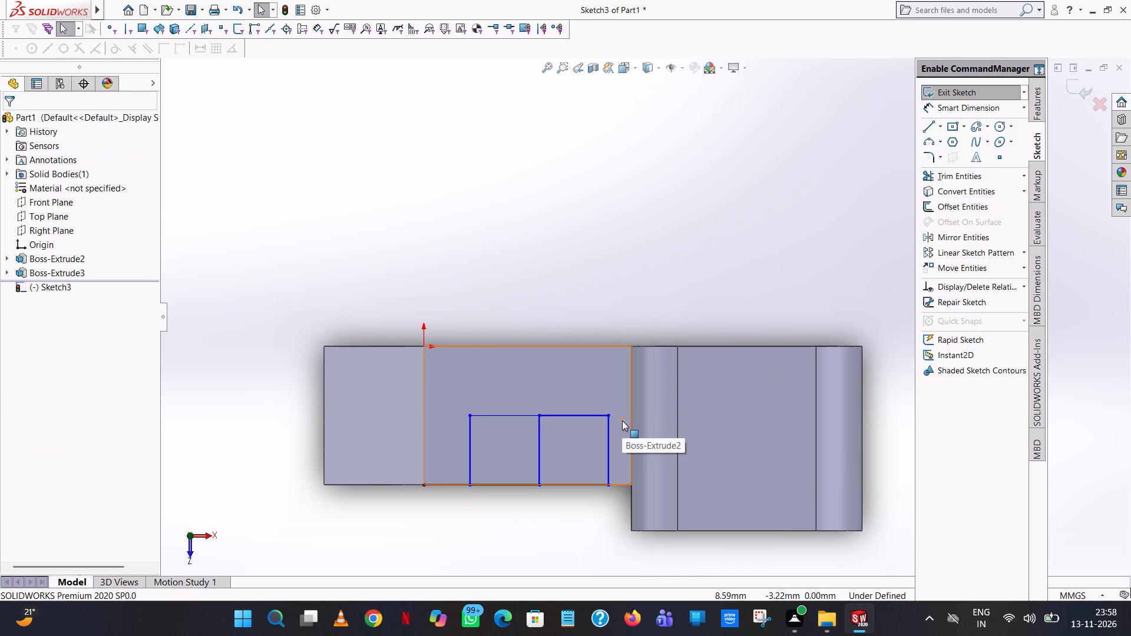
Trim away the rectangle's middle vertical line and the leftover base line segment between the plate corner and the rectangle.
click(963, 170)
click(541, 445)
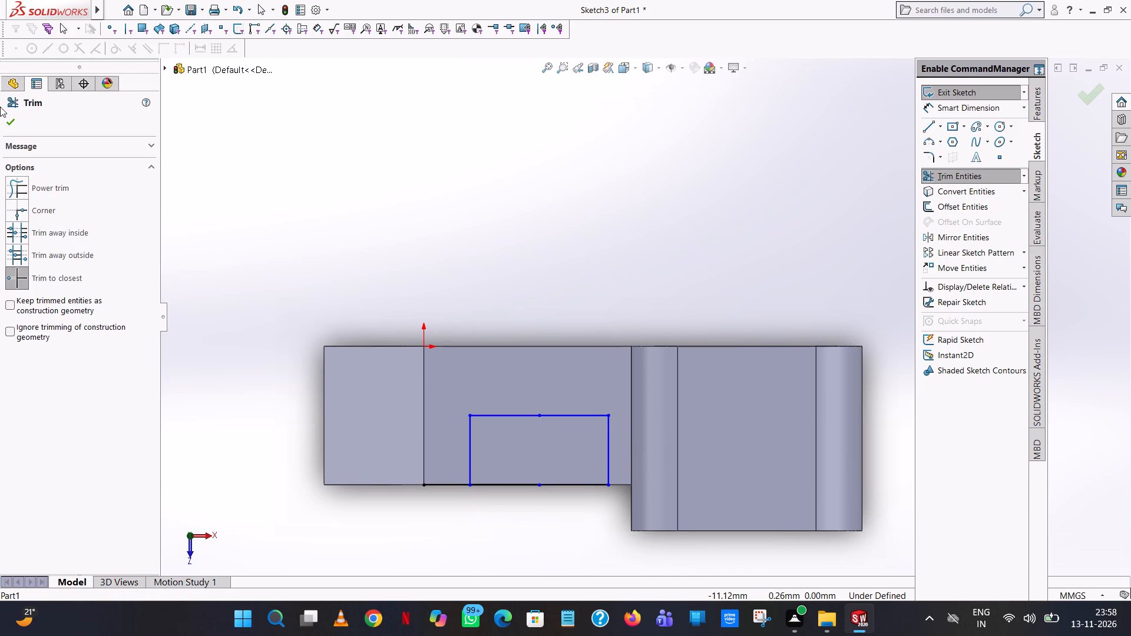
click(7, 117)
click(608, 267)
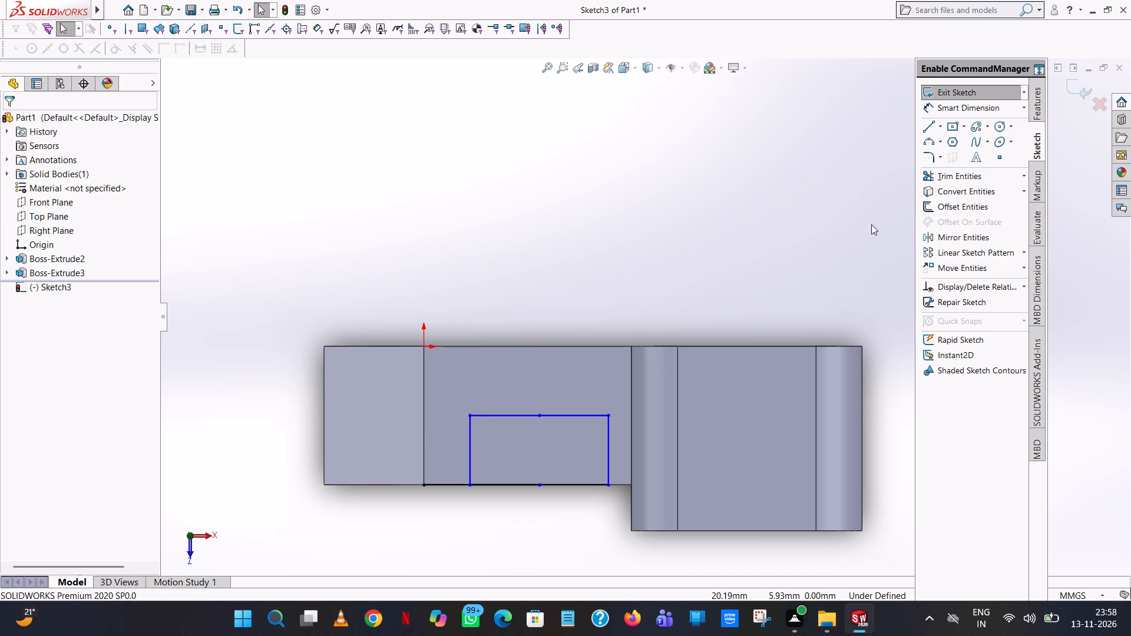
click(964, 174)
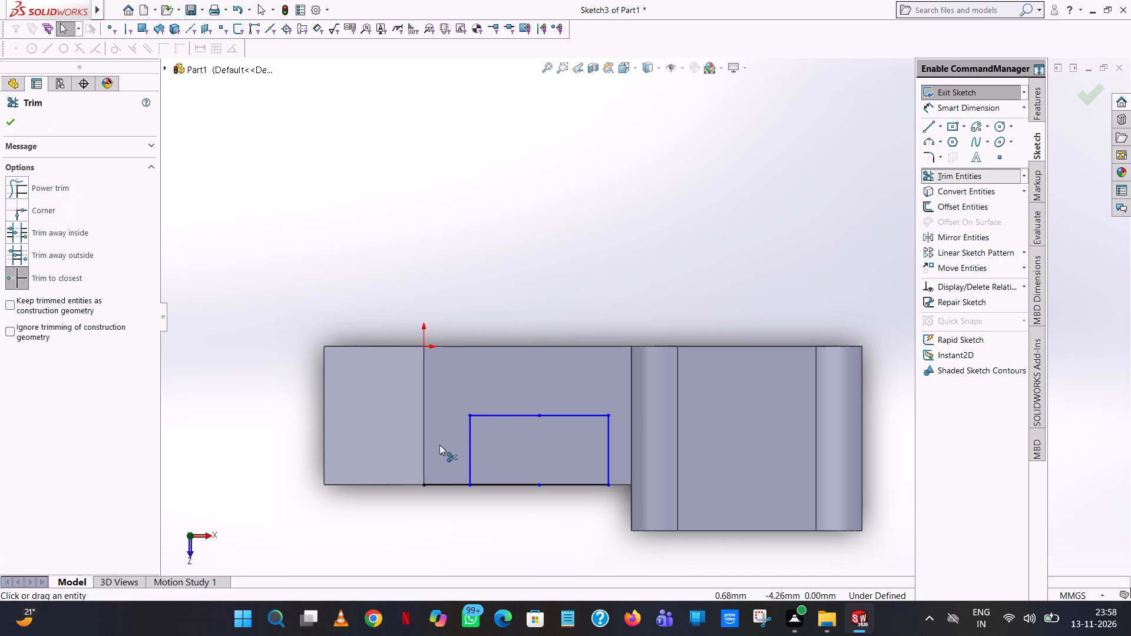
click(428, 486)
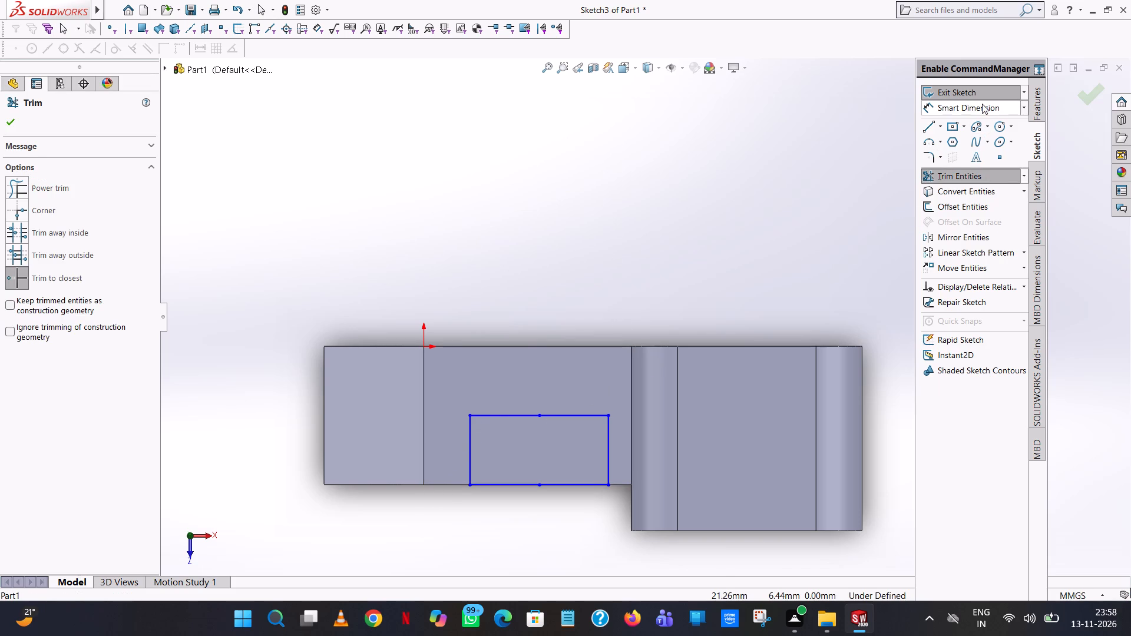
Dimension the height of the rectangle's side farthest from the head.
click(981, 103)
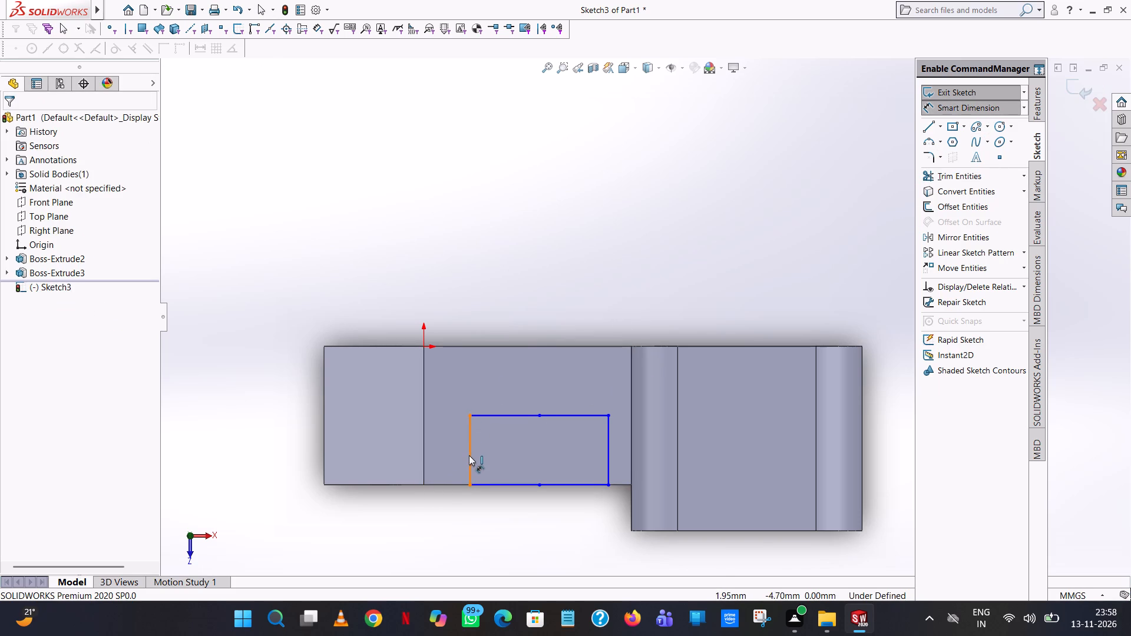
click(469, 455)
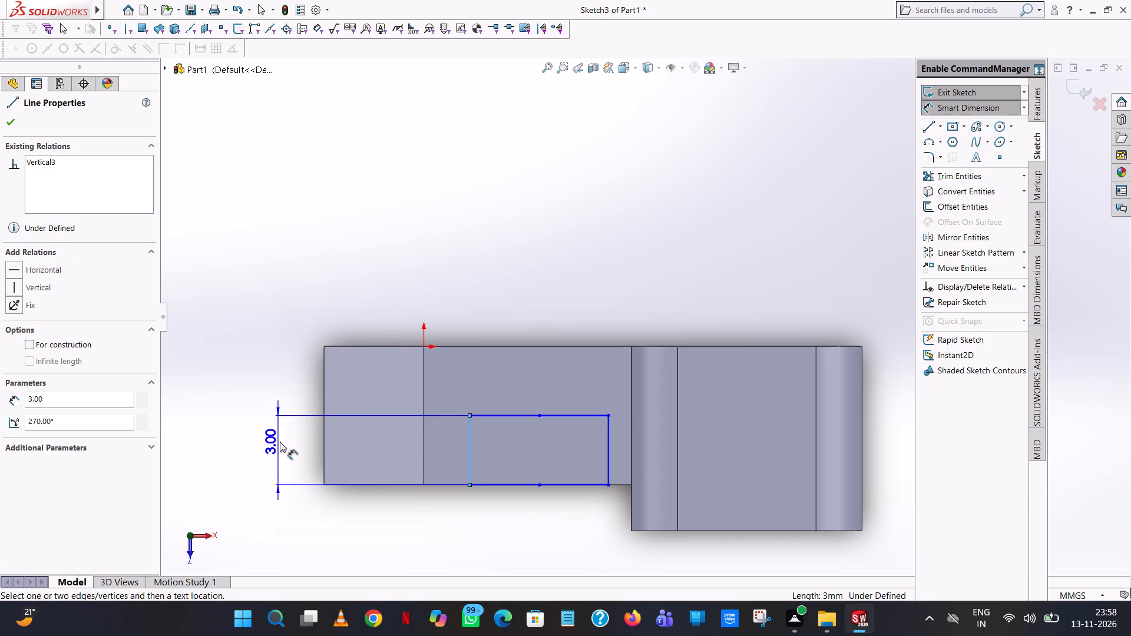
click(280, 442)
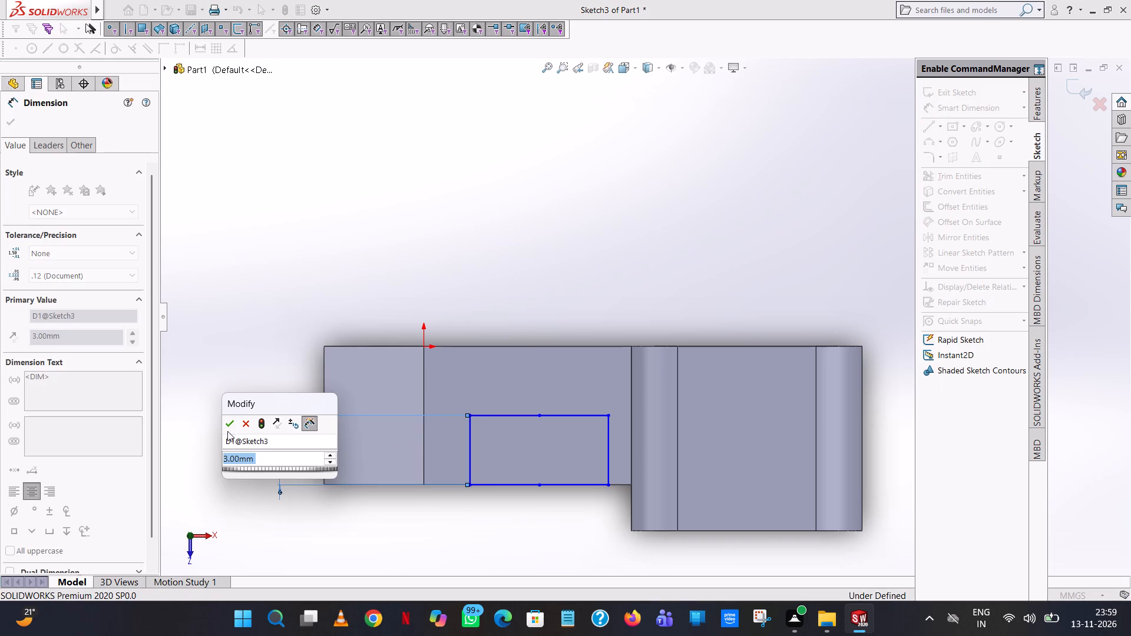
click(224, 428)
click(525, 179)
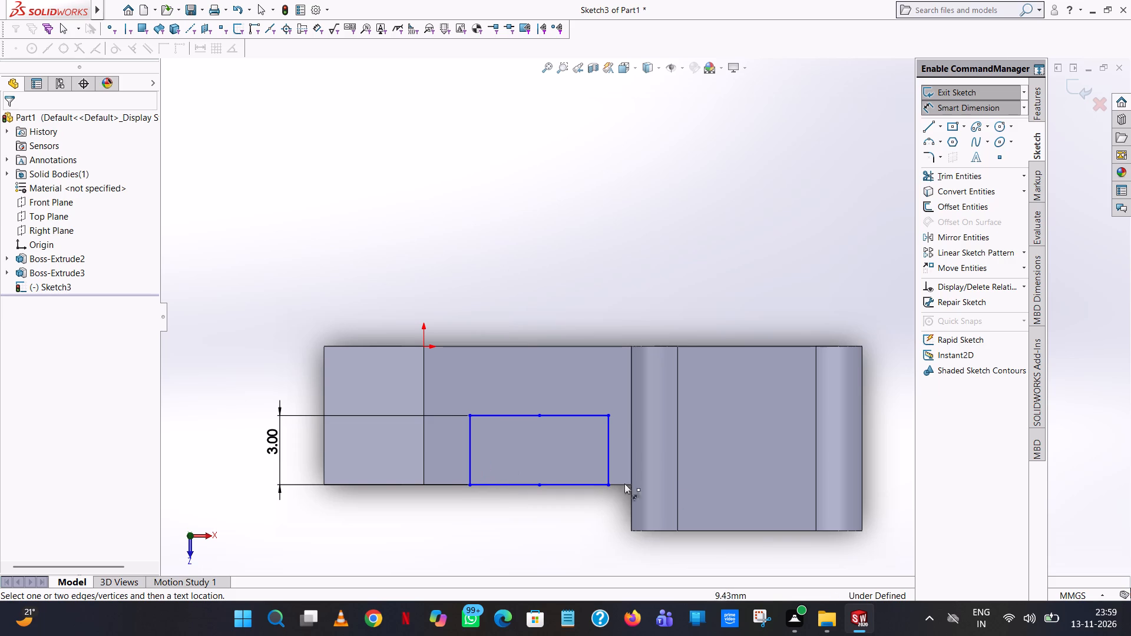
Dimension the horizontal distance from the midpoint of the rectangle's lower edge to its side nearest the head.
click(607, 461)
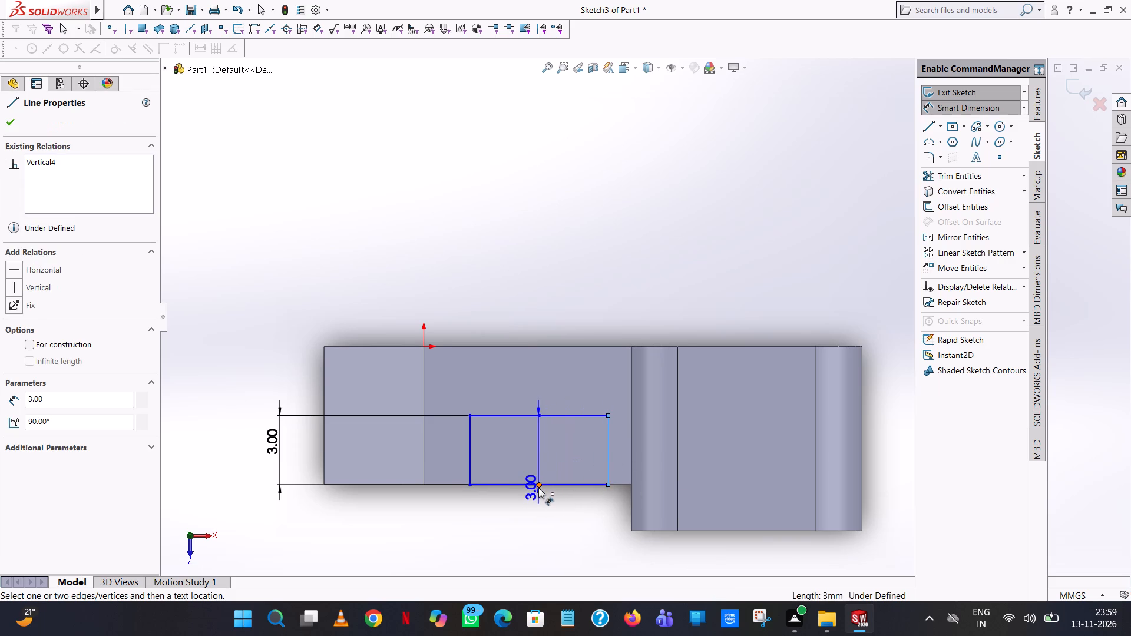
click(538, 488)
click(538, 529)
click(487, 509)
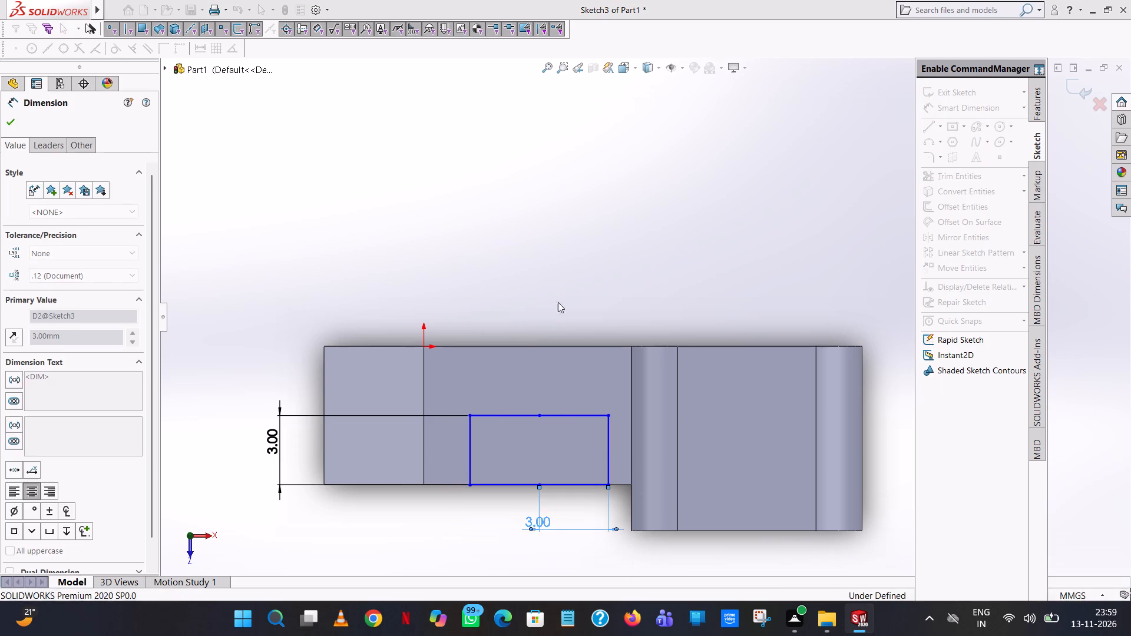
click(583, 257)
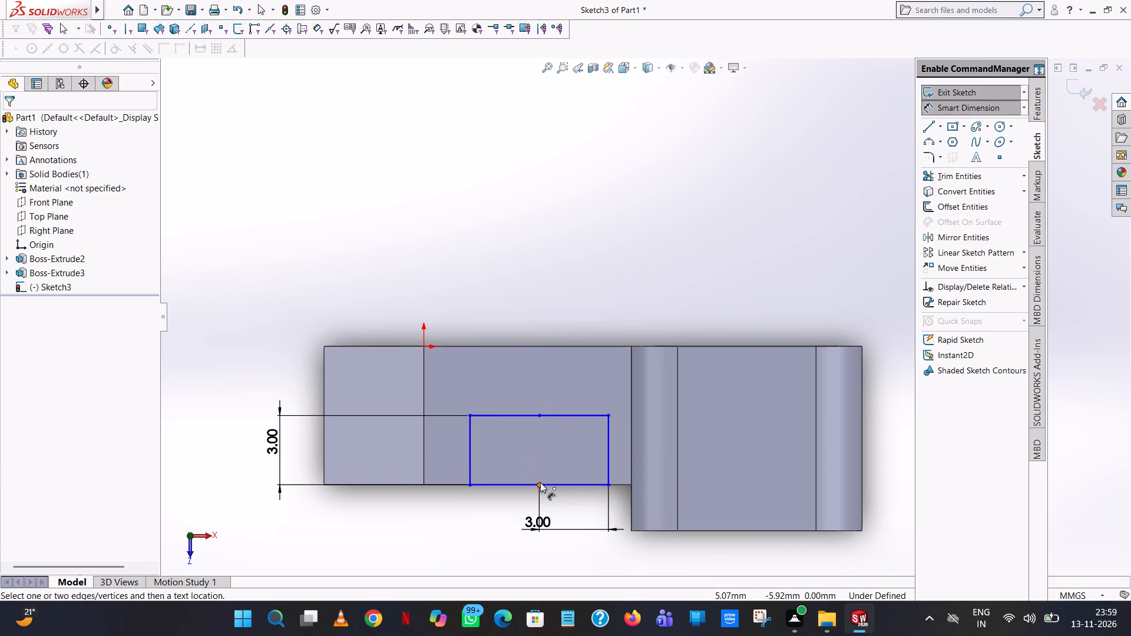
Dimension the horizontal distance from the origin to the midpoint of the rectangle's lower edge.
click(540, 486)
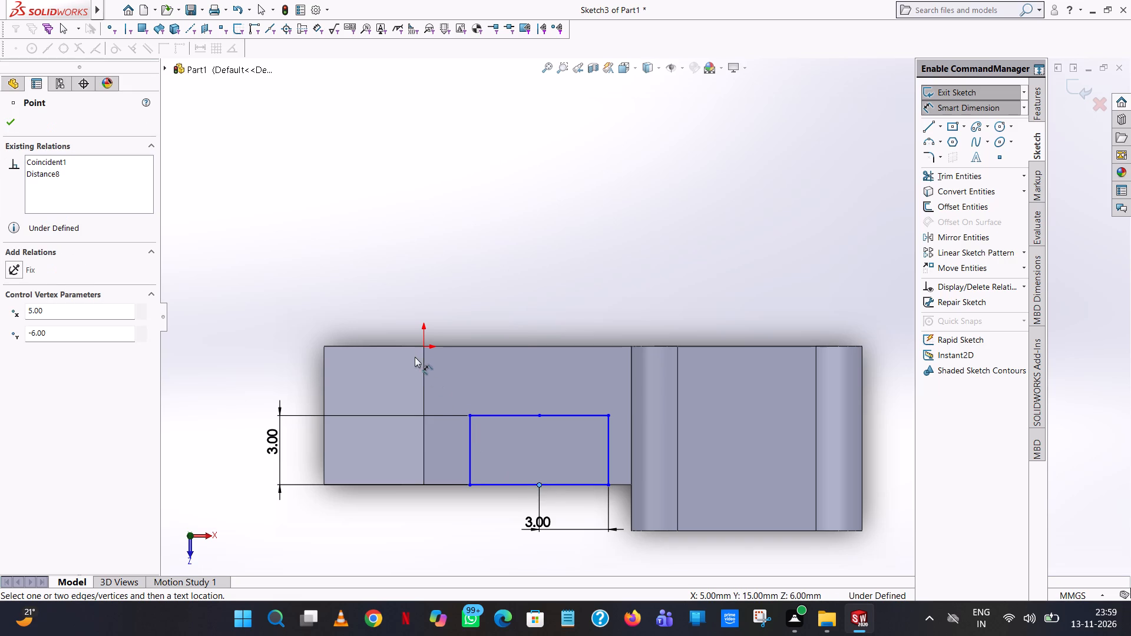
click(422, 343)
click(488, 267)
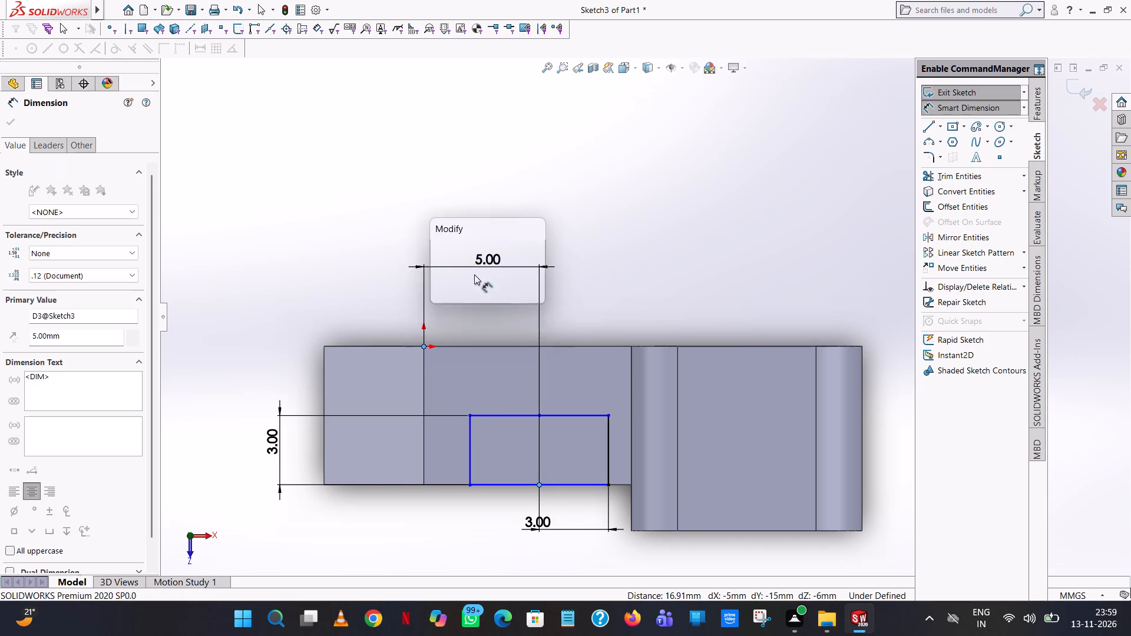
click(441, 247)
click(597, 225)
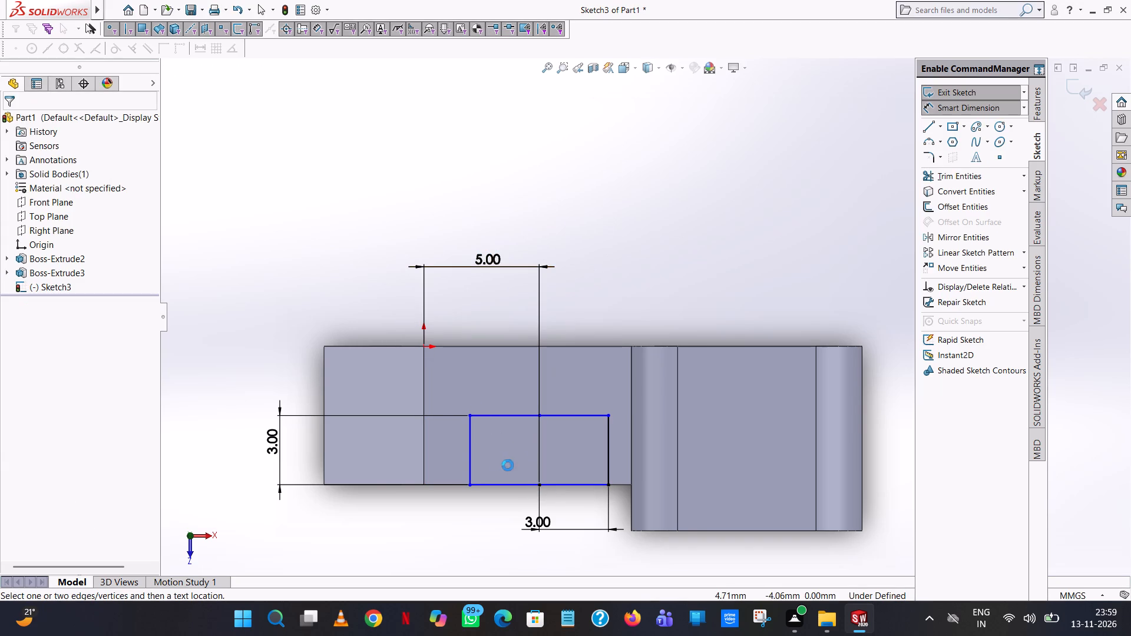
Dimension the horizontal distance from the origin to the rectangle's side farthest from the head.
click(468, 450)
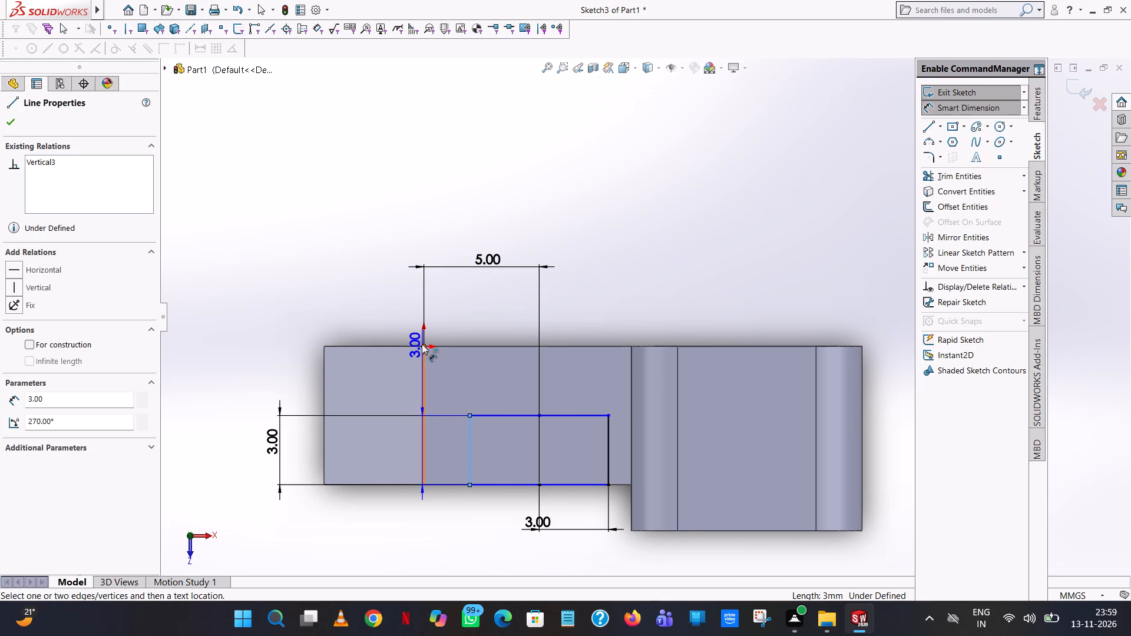
click(422, 343)
click(439, 306)
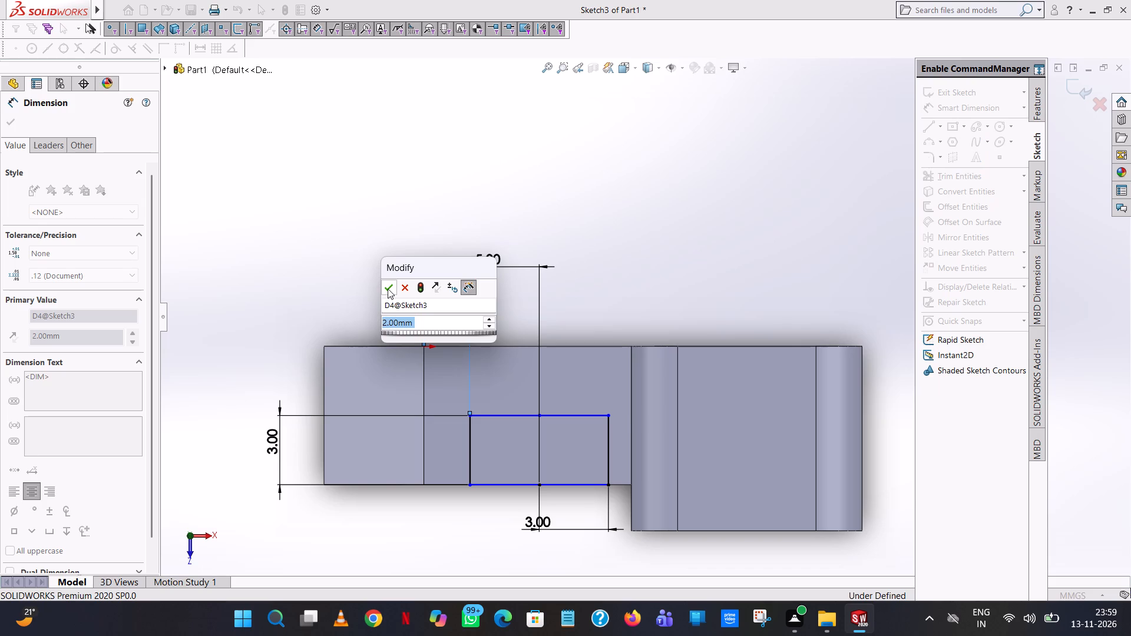
click(387, 287)
click(567, 191)
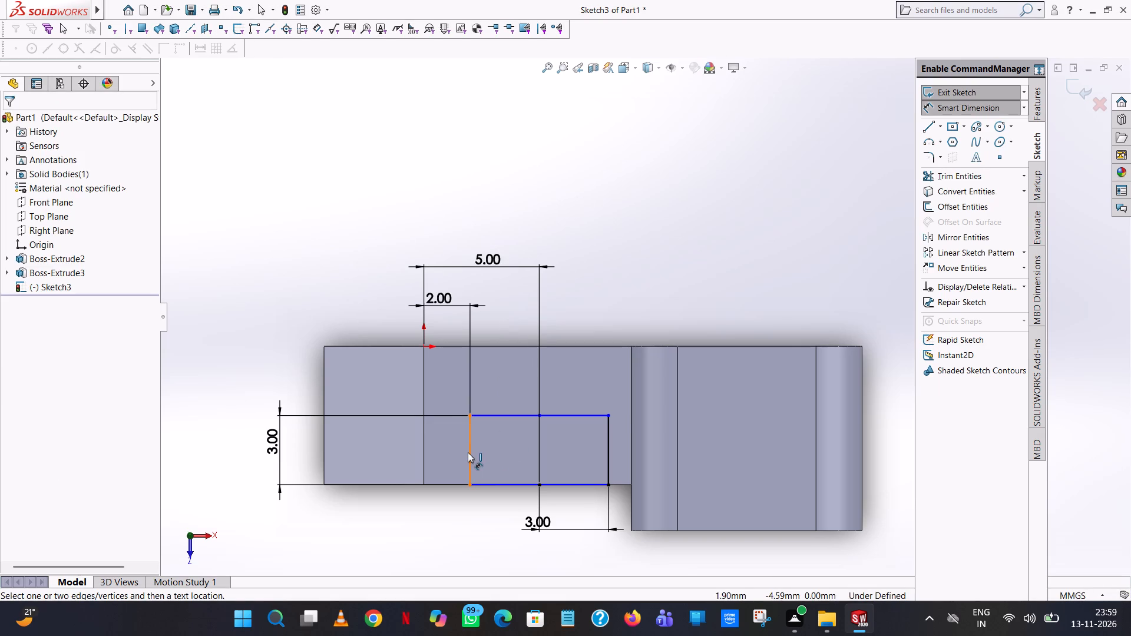
Dimension the vertical distance from the origin to the rectangle's lower edge and place the dimension clear of the rectangle, towards the head.
click(528, 485)
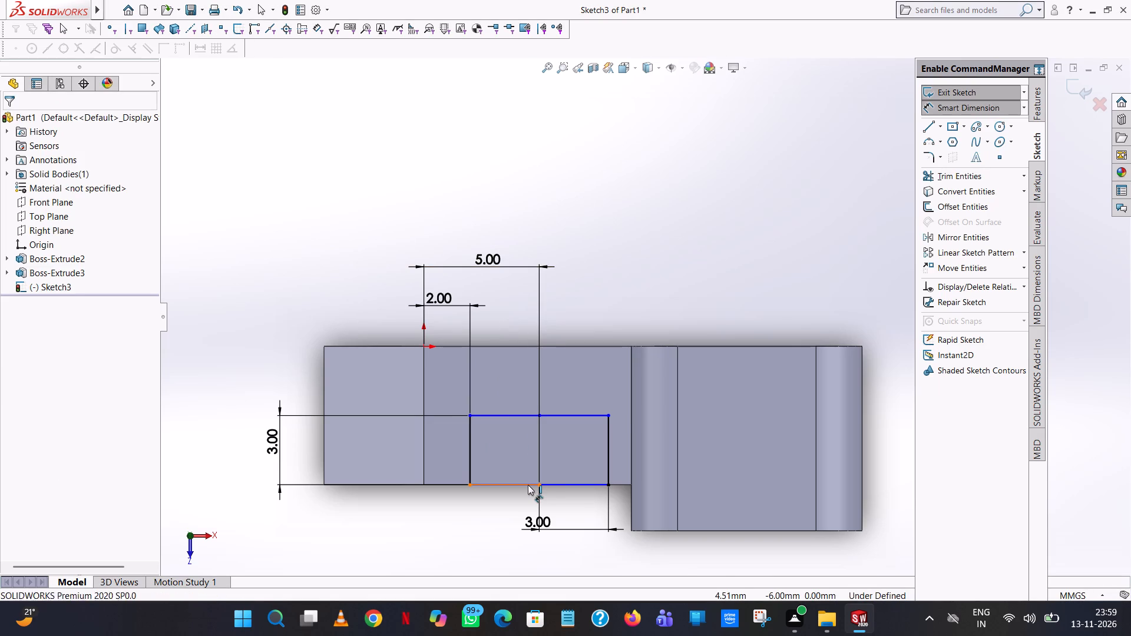
click(422, 344)
click(609, 317)
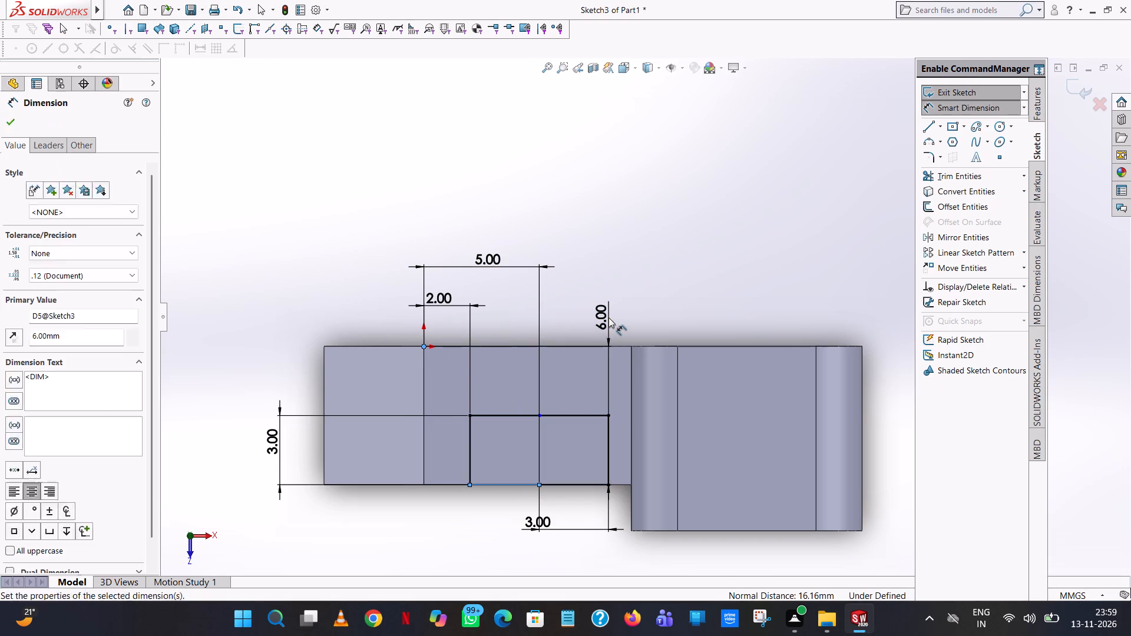
click(555, 302)
click(612, 247)
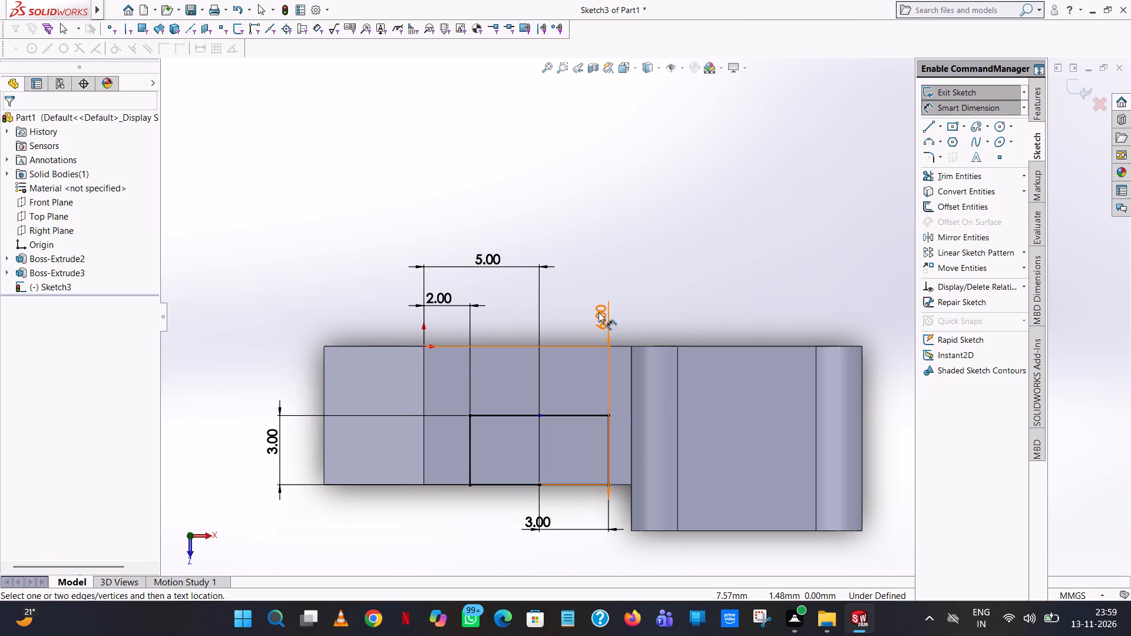
drag(601, 313, 636, 307)
click(689, 262)
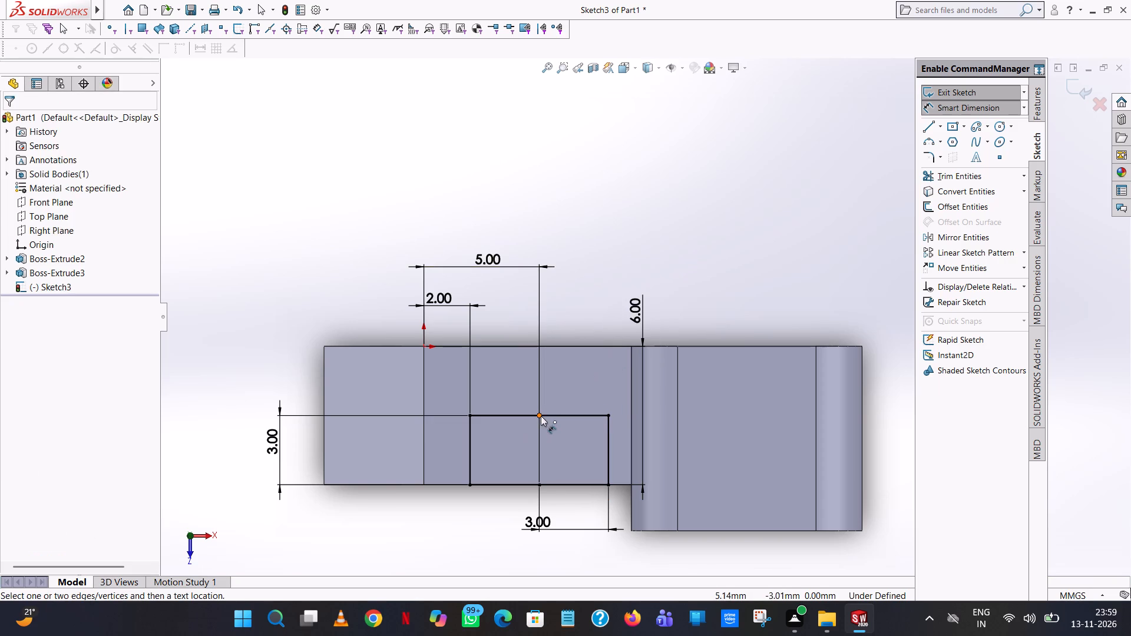
Dimension the horizontal distance from the origin to the midpoint of the rectangle's upper edge.
click(537, 416)
click(425, 346)
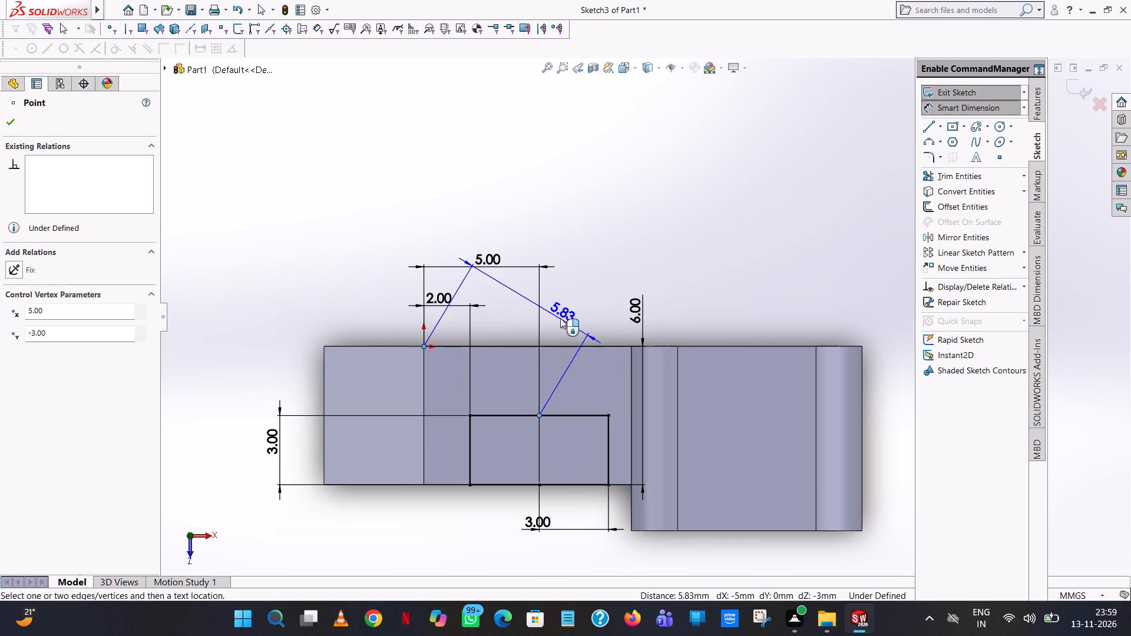
click(531, 307)
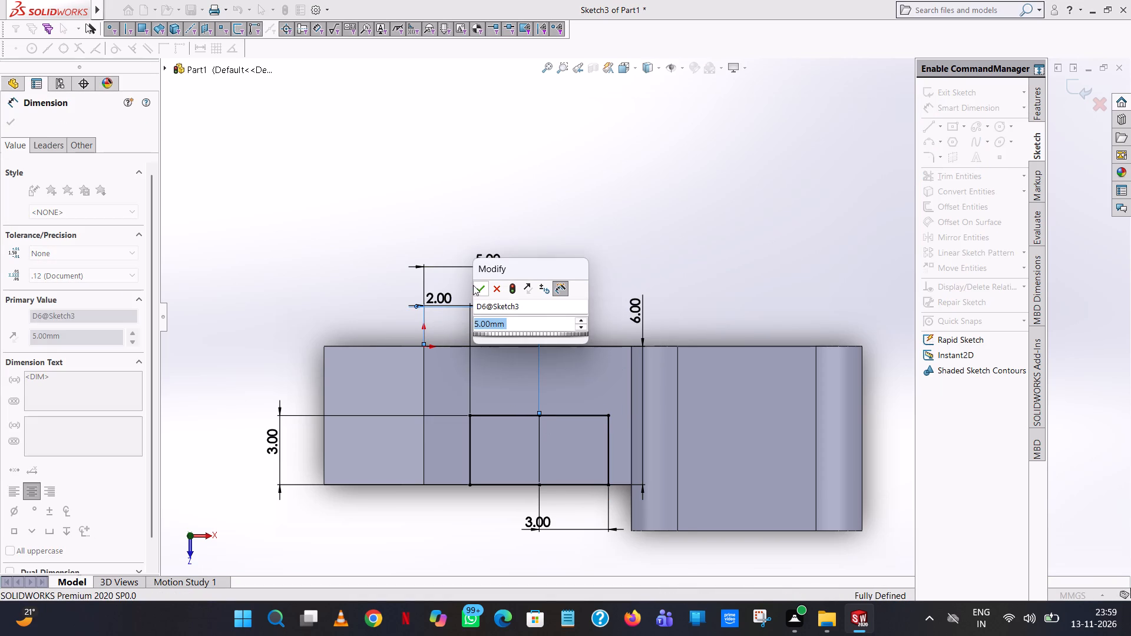
click(476, 287)
click(703, 233)
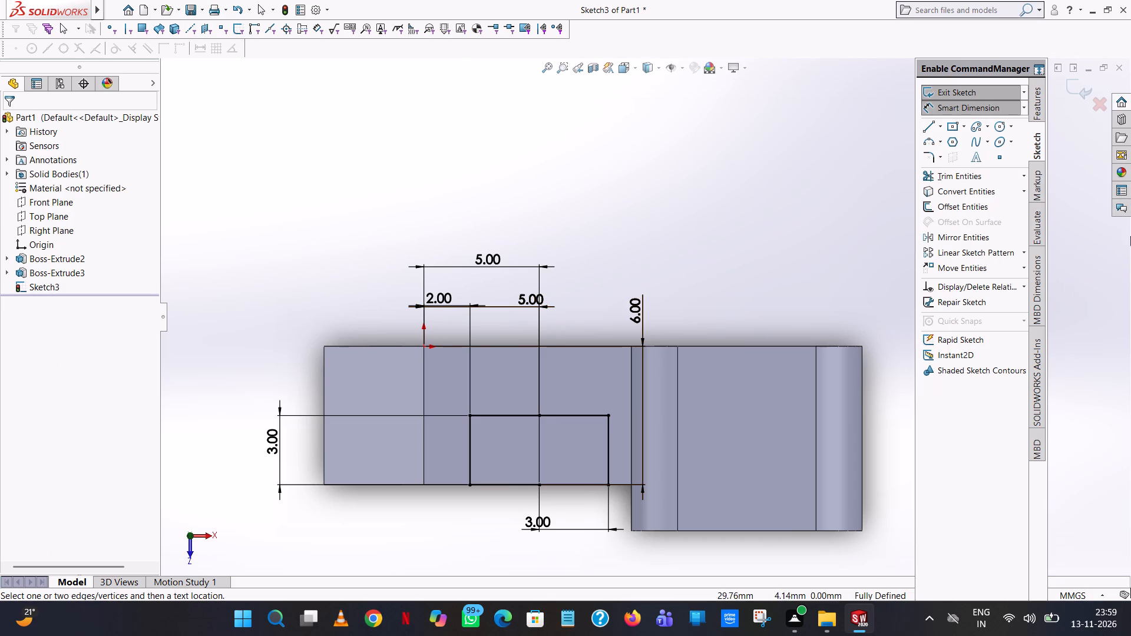
Make a blind Extruded Cut 14 mm deep from the rectangular sketch region on the plate's top face.
click(1036, 100)
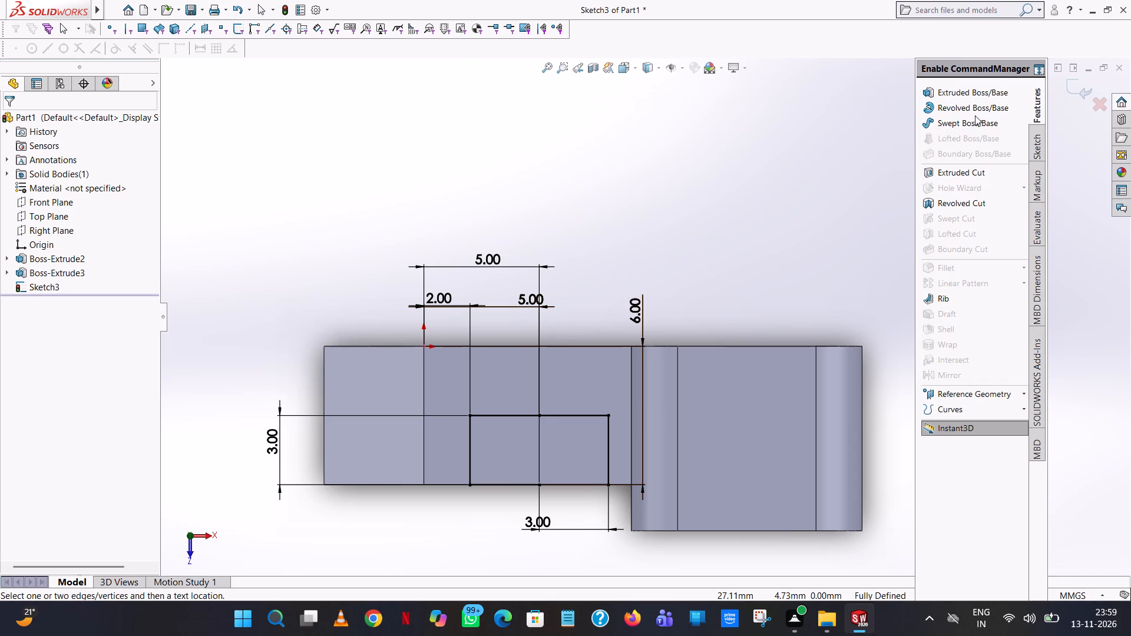
click(937, 177)
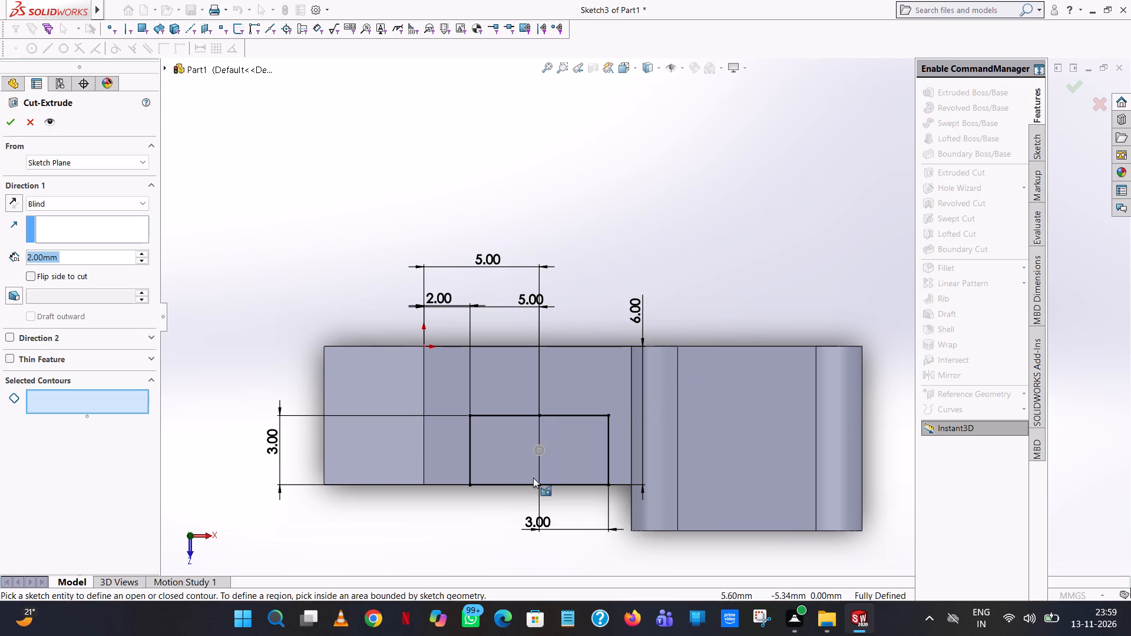
click(568, 468)
middle_drag(573, 503, 617, 313)
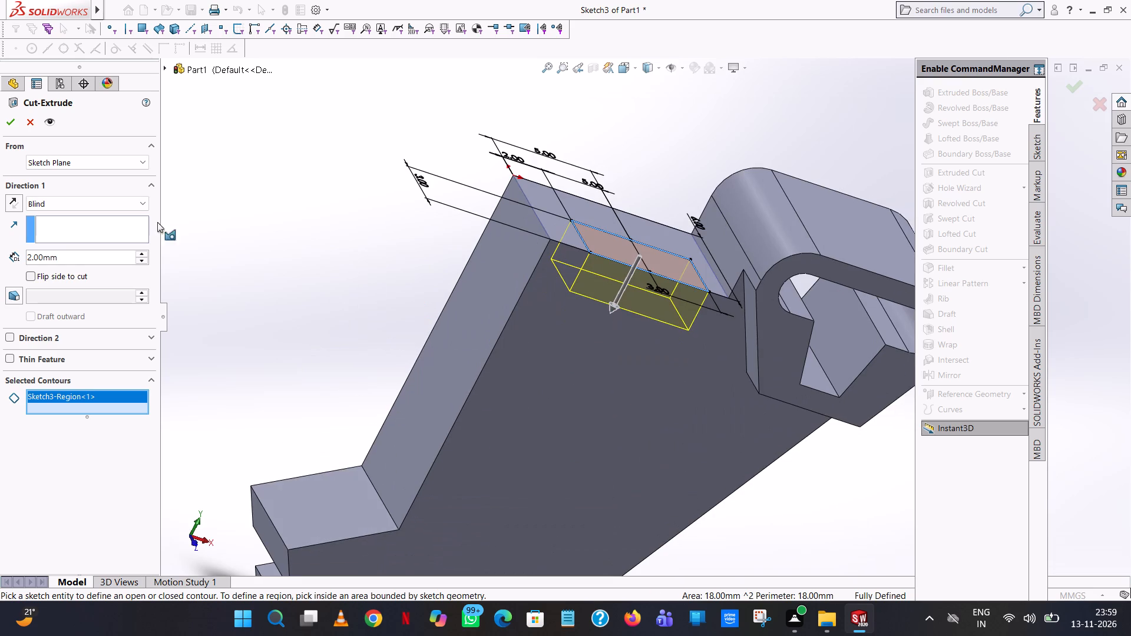
double_click(89, 258)
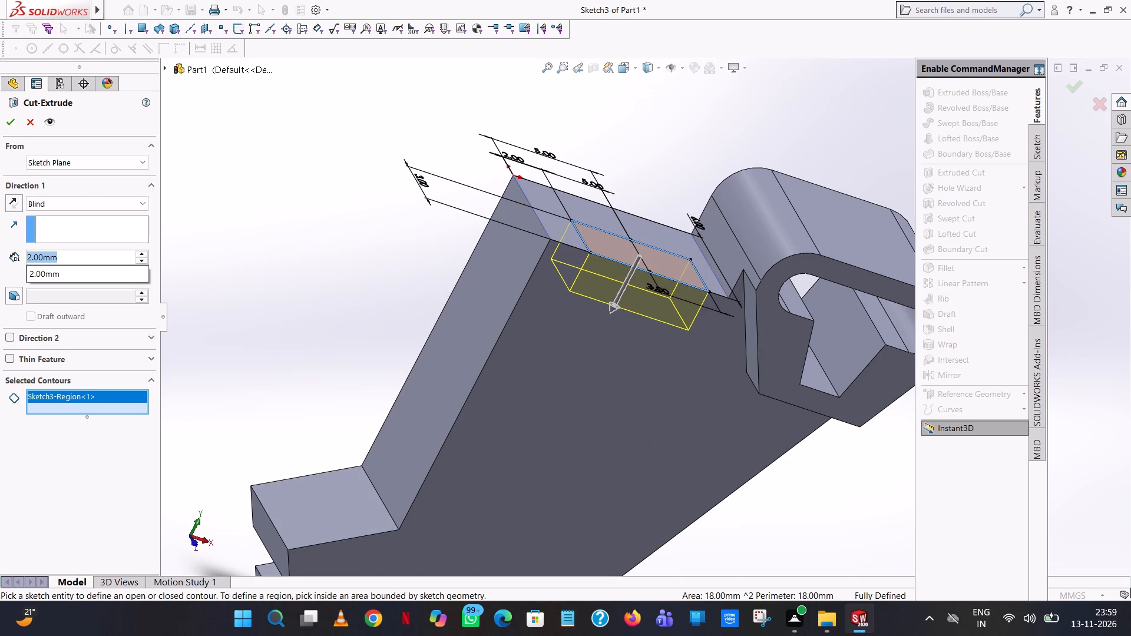
text(14)
key(Return)
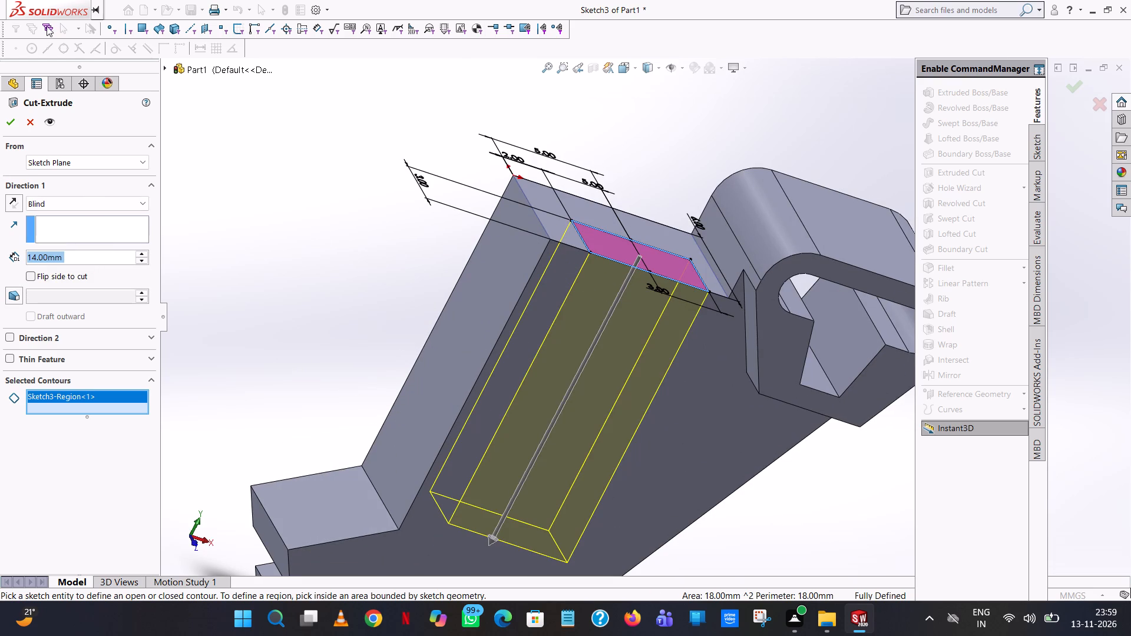
click(6, 121)
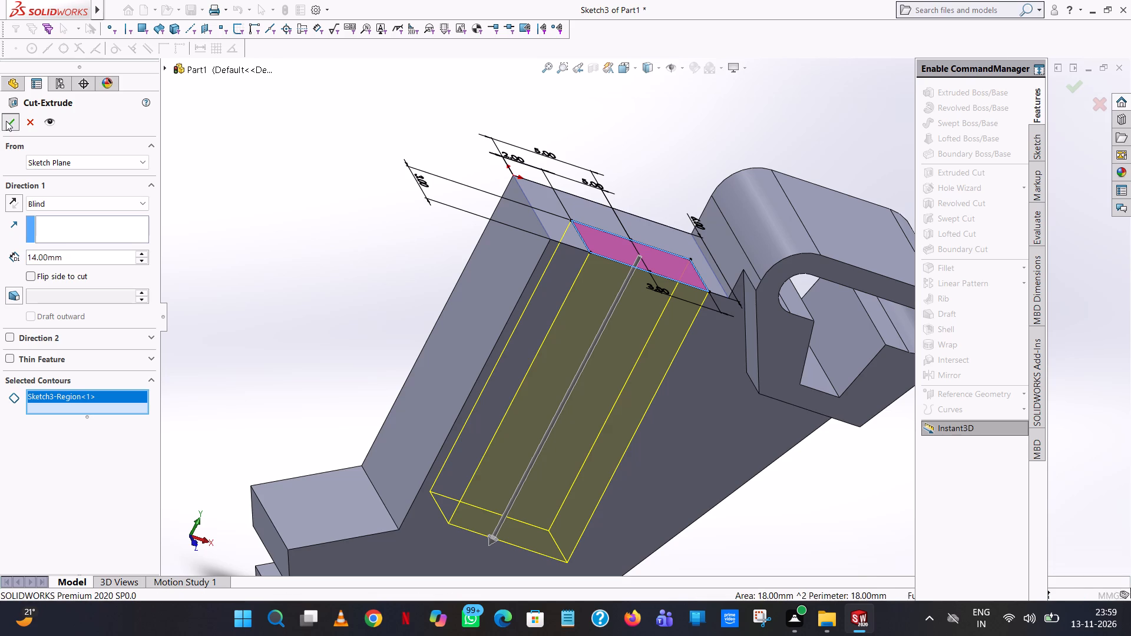
click(626, 164)
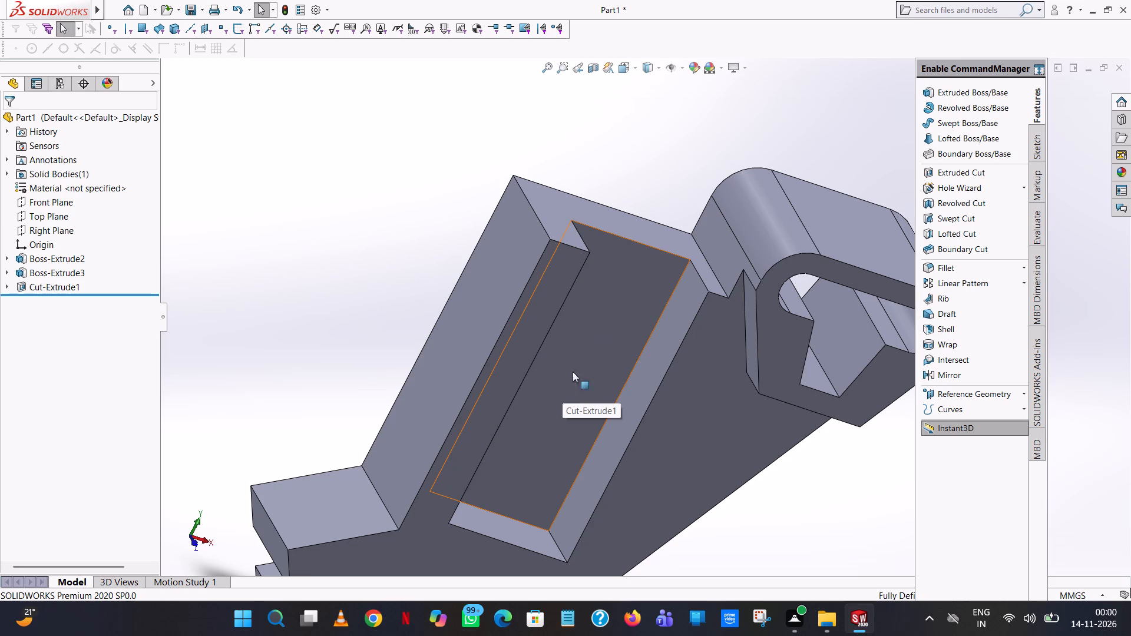
Start a Hole Wizard countersink hole, ISO standard, type CTSK Flat ISO 7046-1, size M2.
middle_drag(639, 340, 631, 233)
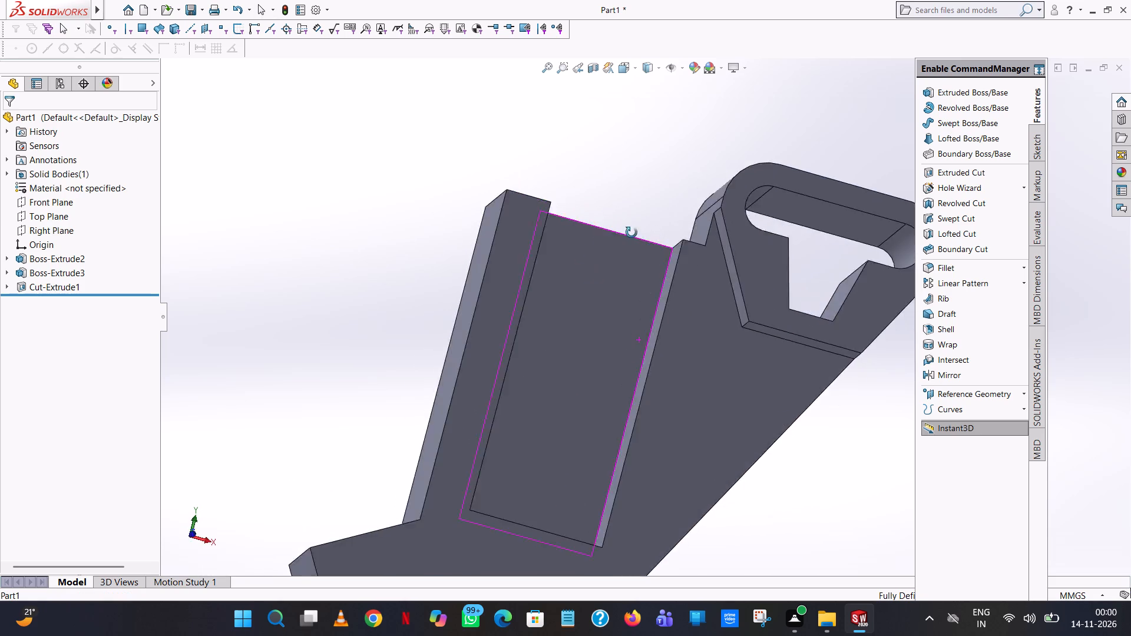
middle_drag(631, 233, 637, 284)
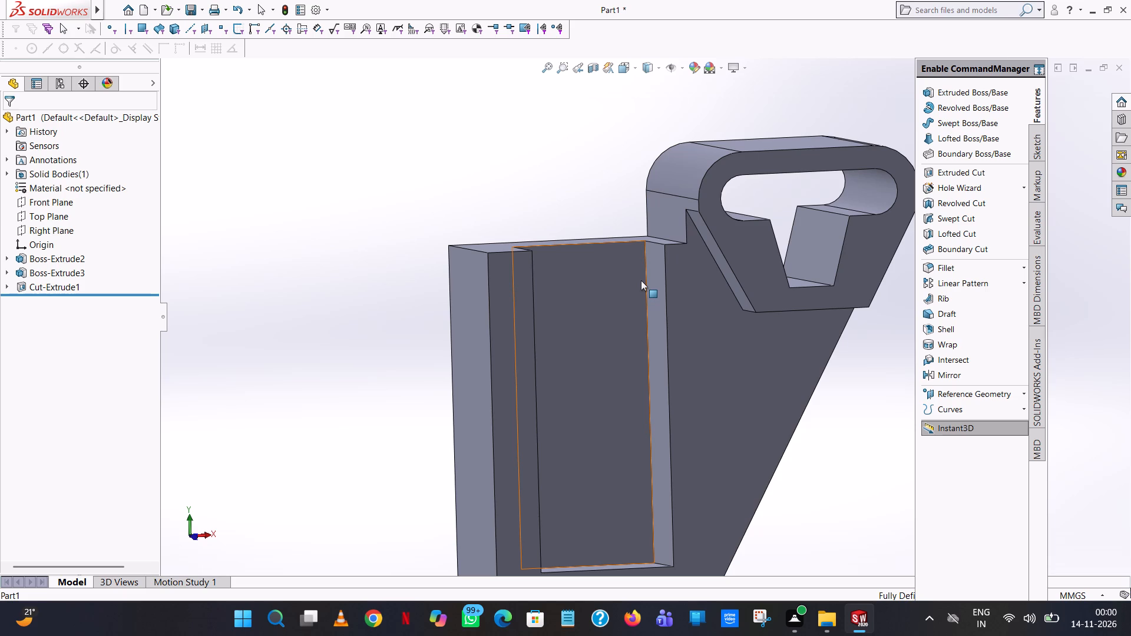
click(1041, 105)
click(944, 189)
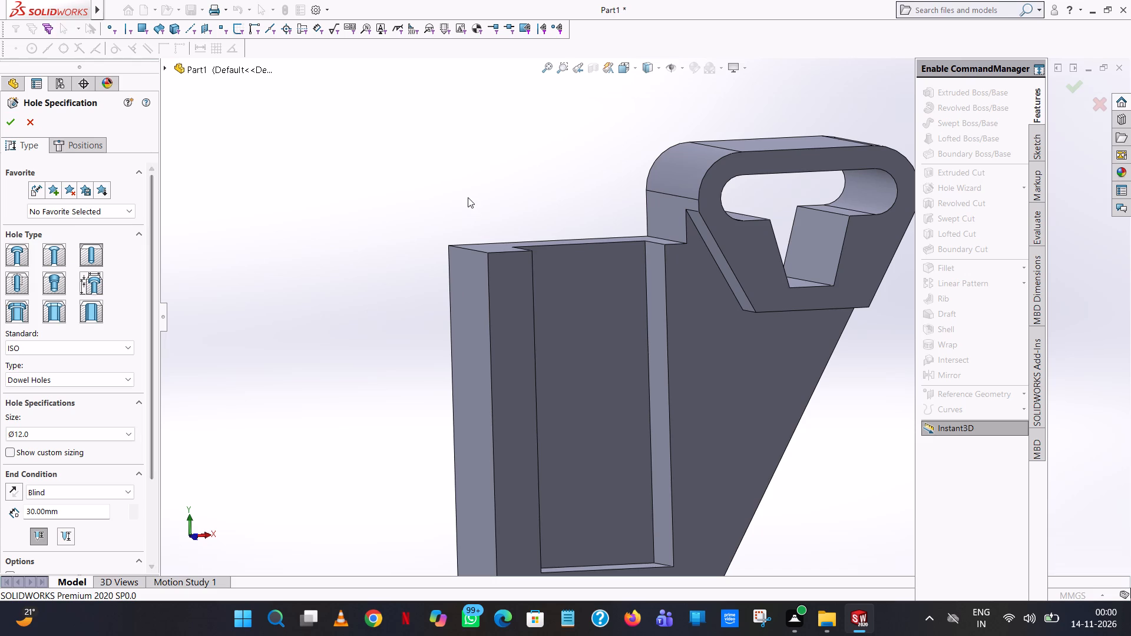
middle_drag(468, 197, 461, 275)
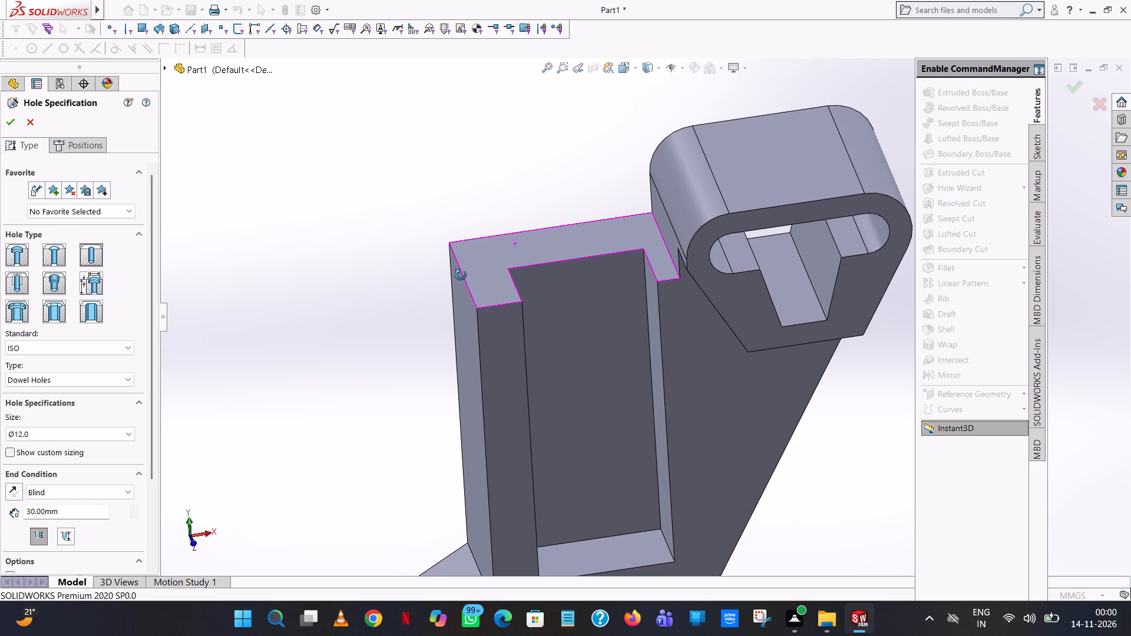
middle_drag(461, 275, 481, 192)
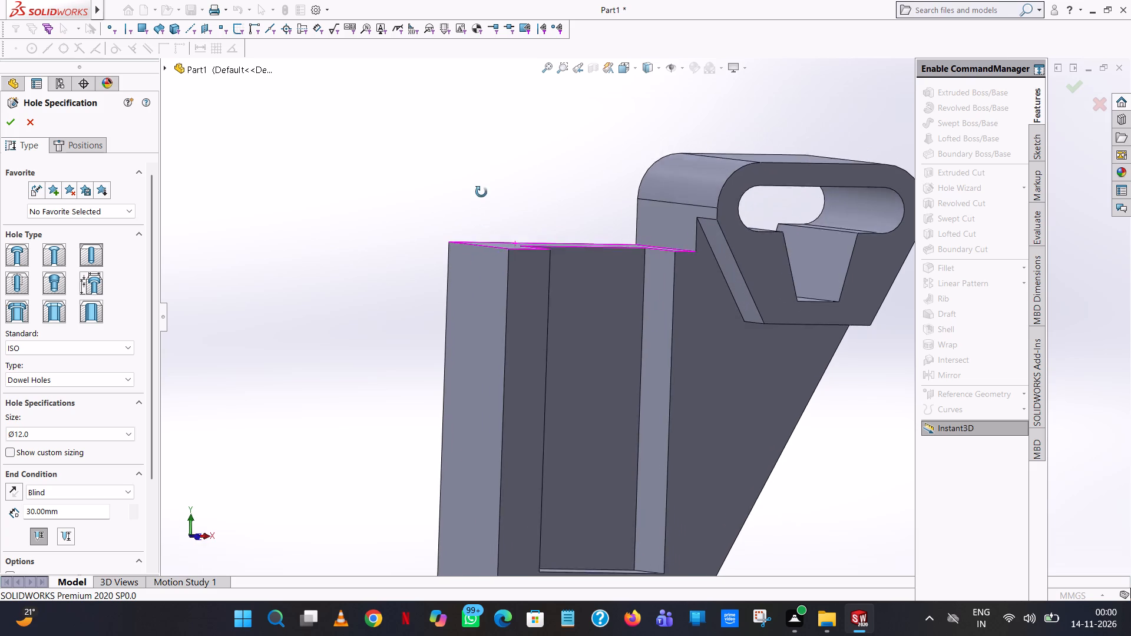
middle_drag(481, 192, 462, 194)
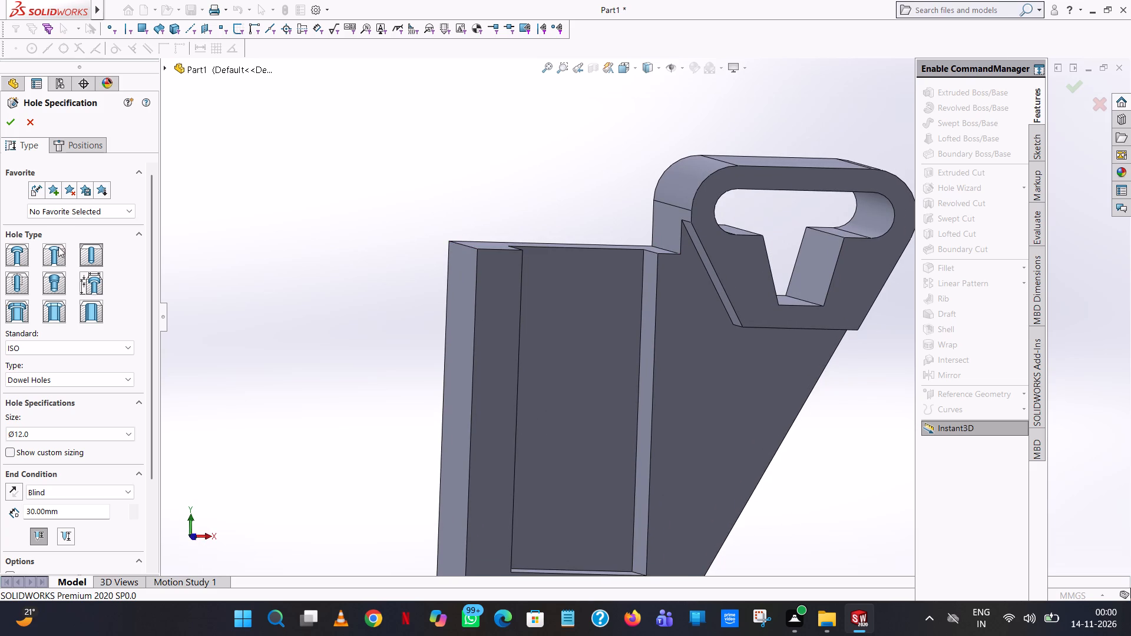
click(58, 247)
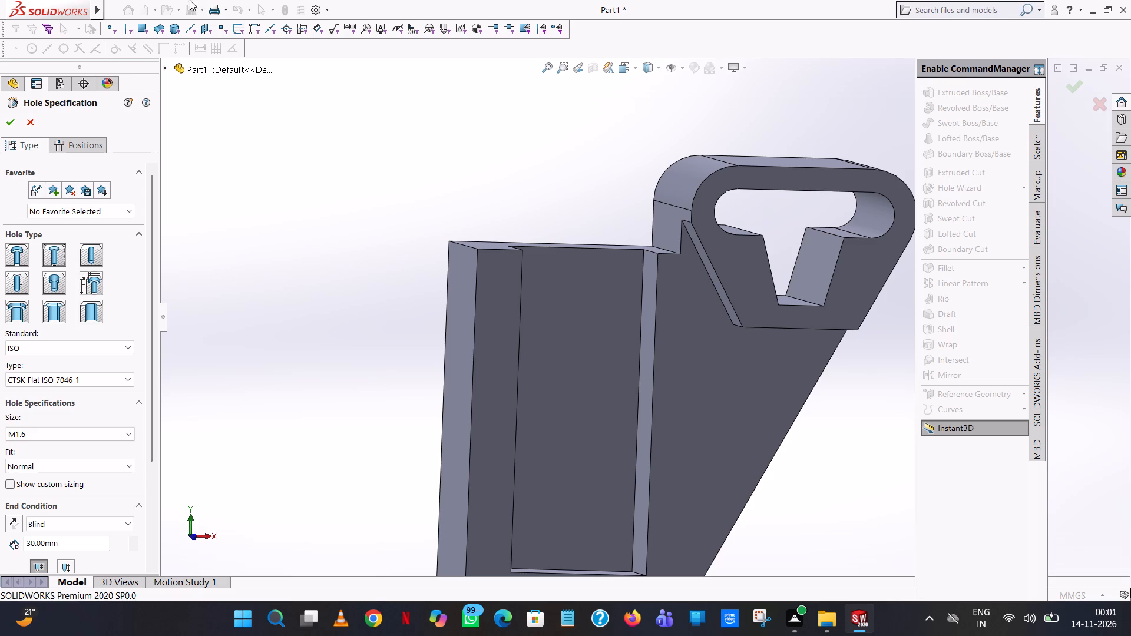
click(86, 386)
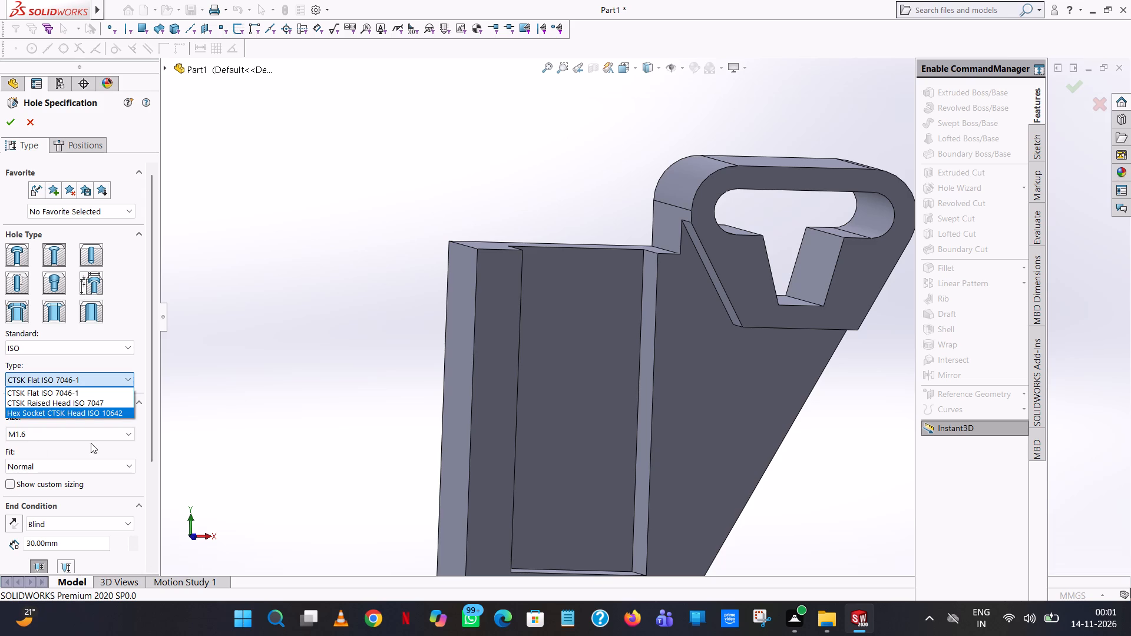
click(65, 392)
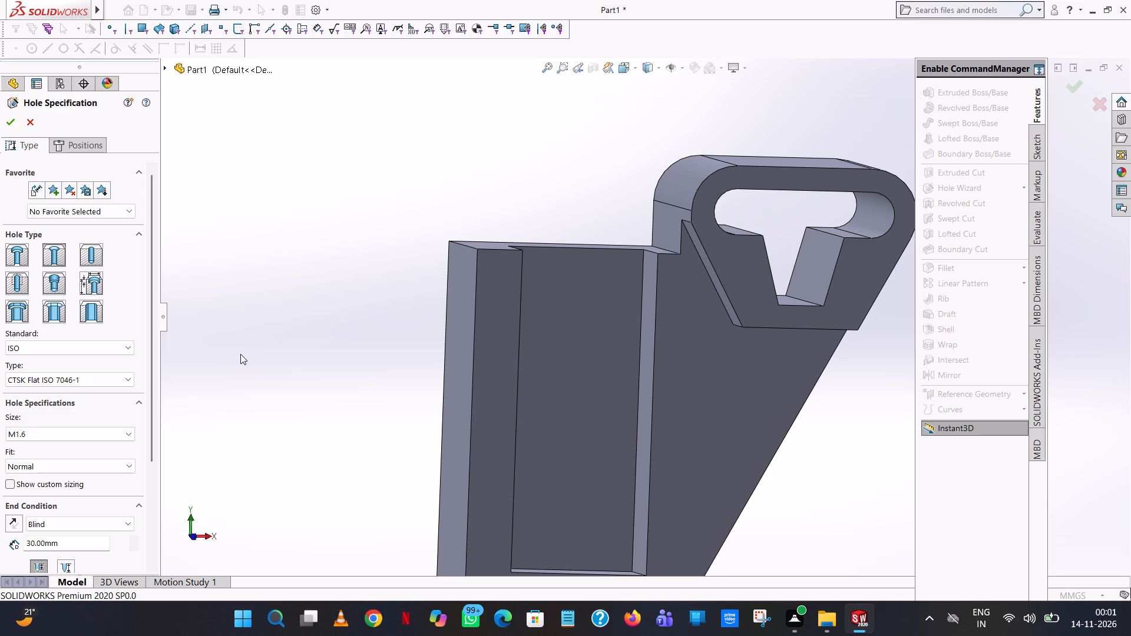
click(39, 436)
click(34, 462)
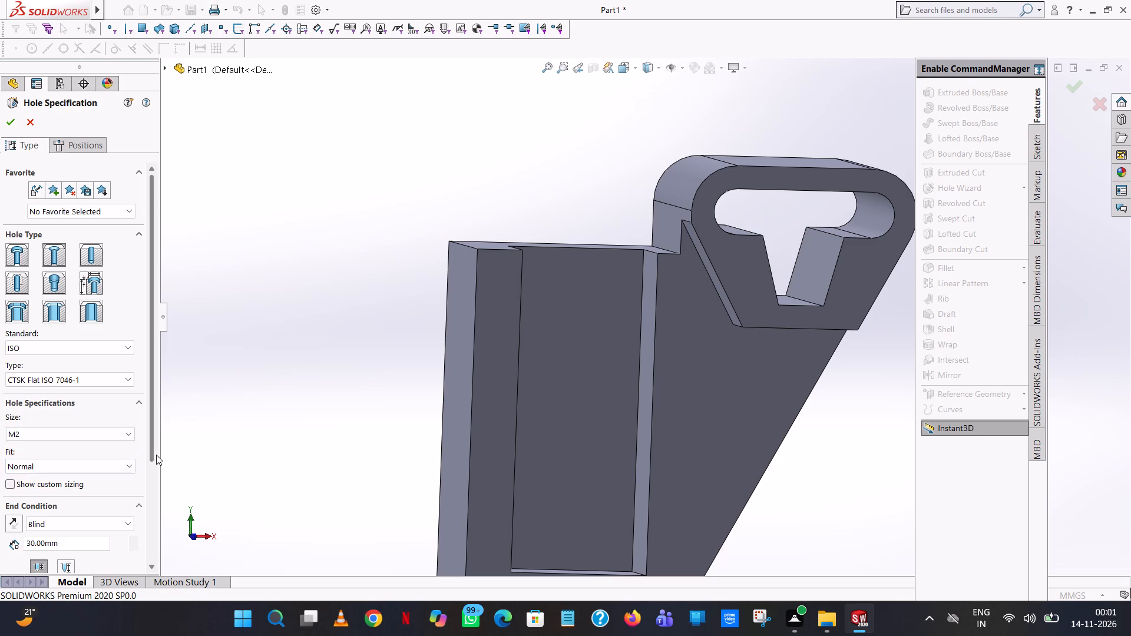
Keep the countersink hole's fit at Normal and set its end condition to Through All.
click(70, 466)
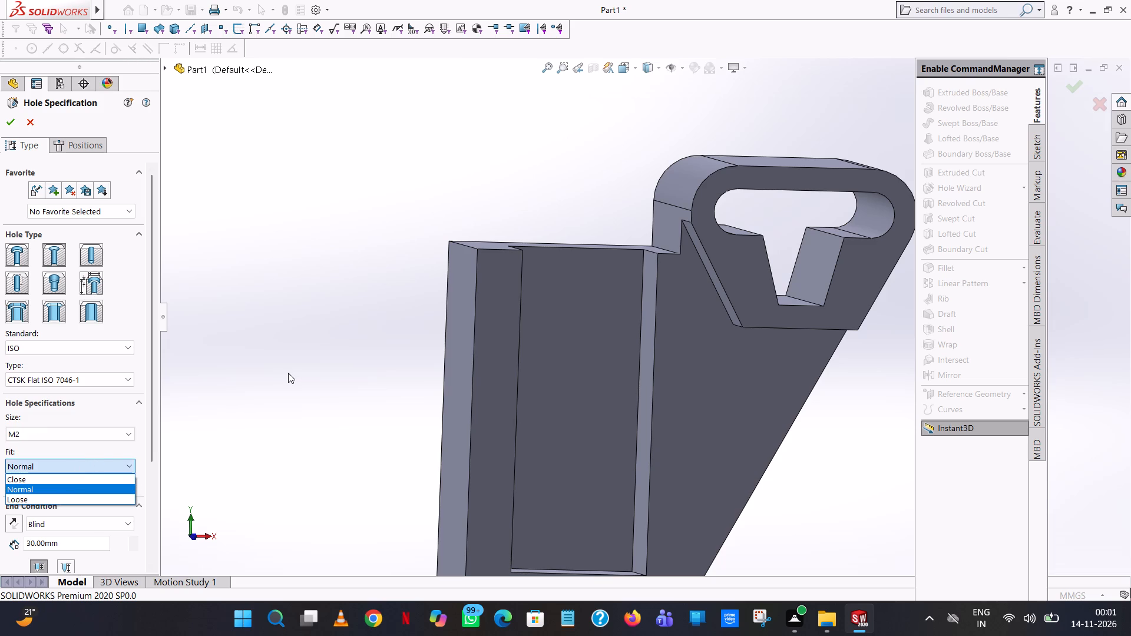
click(276, 380)
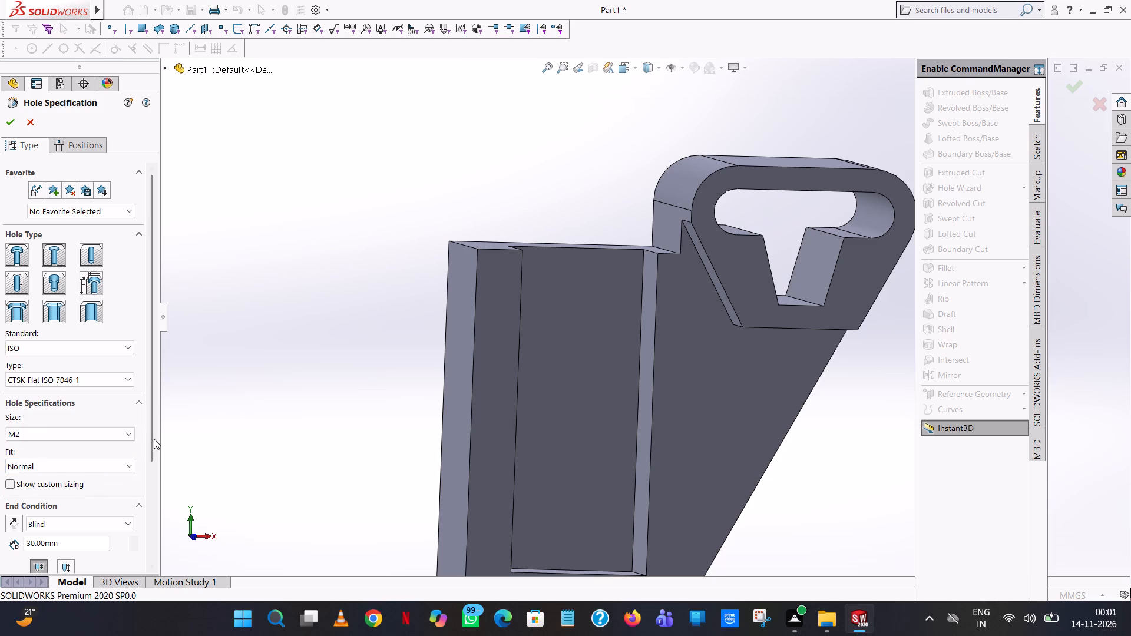
drag(152, 435, 165, 498)
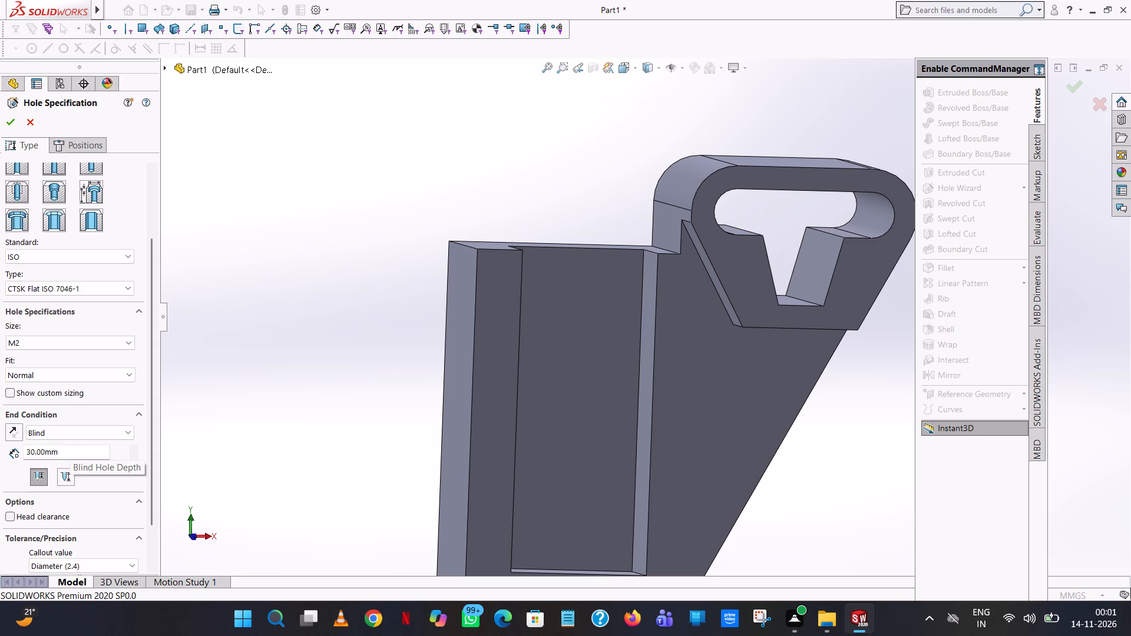
double_click(70, 455)
click(94, 437)
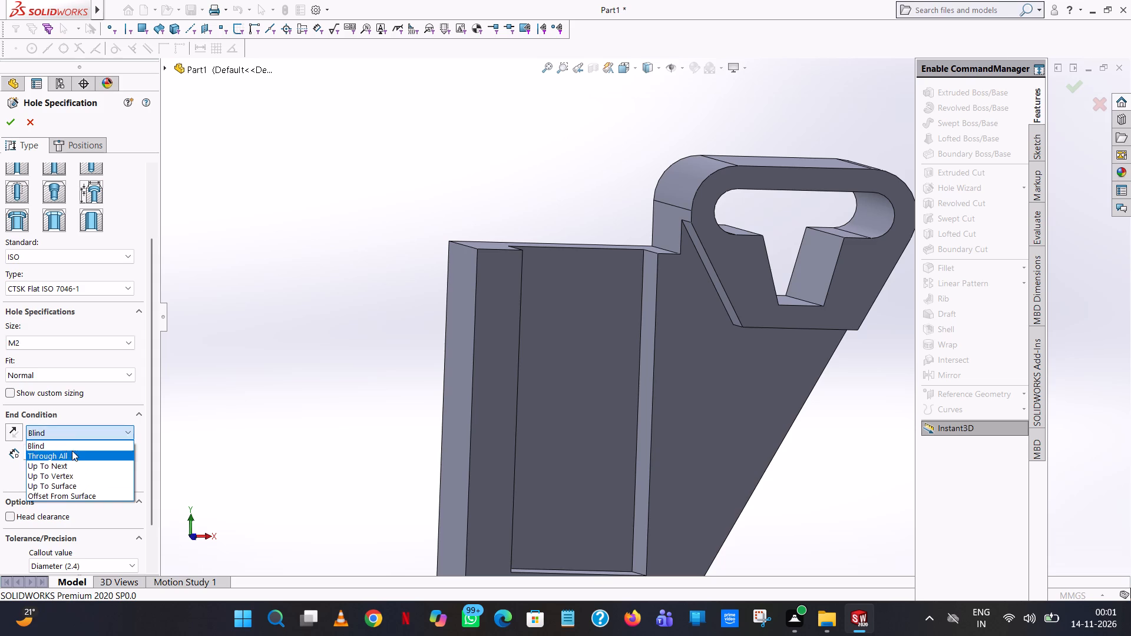
click(71, 452)
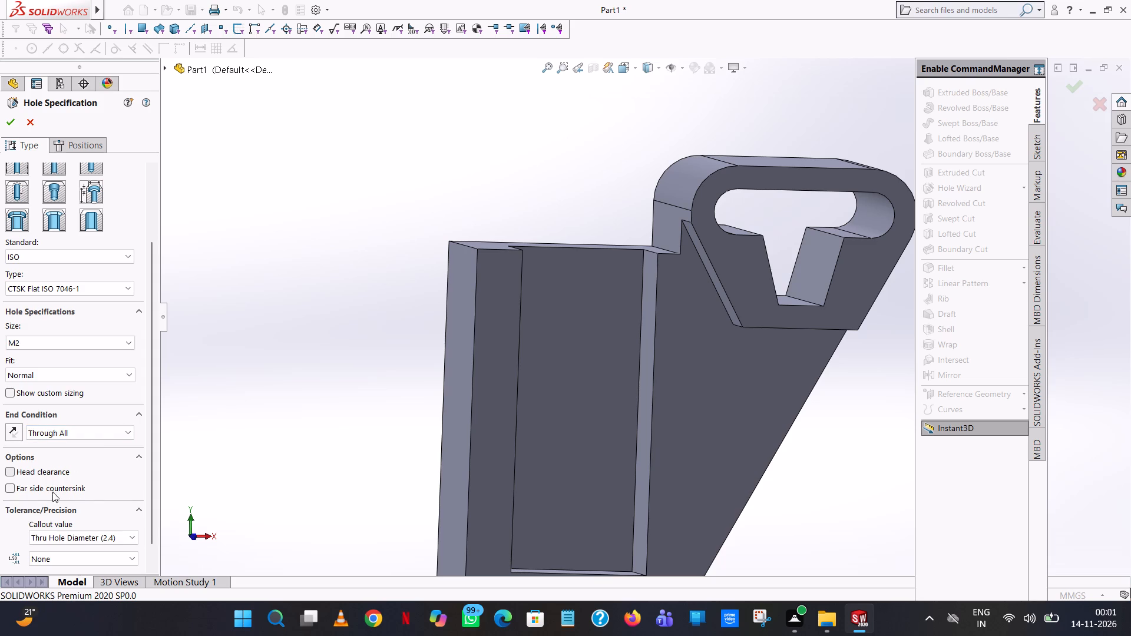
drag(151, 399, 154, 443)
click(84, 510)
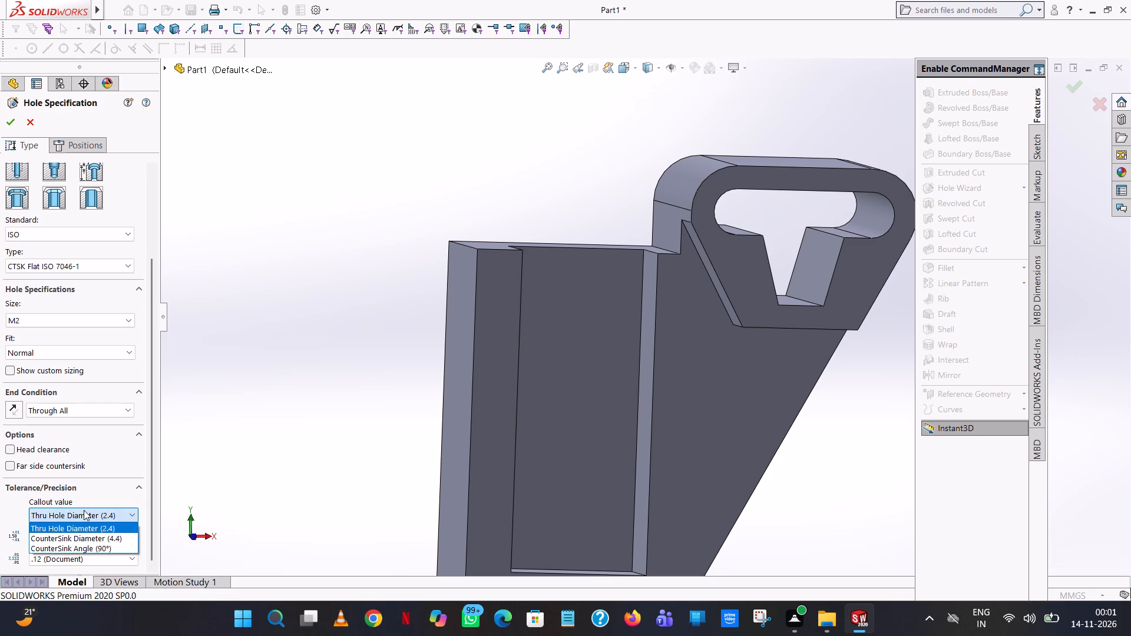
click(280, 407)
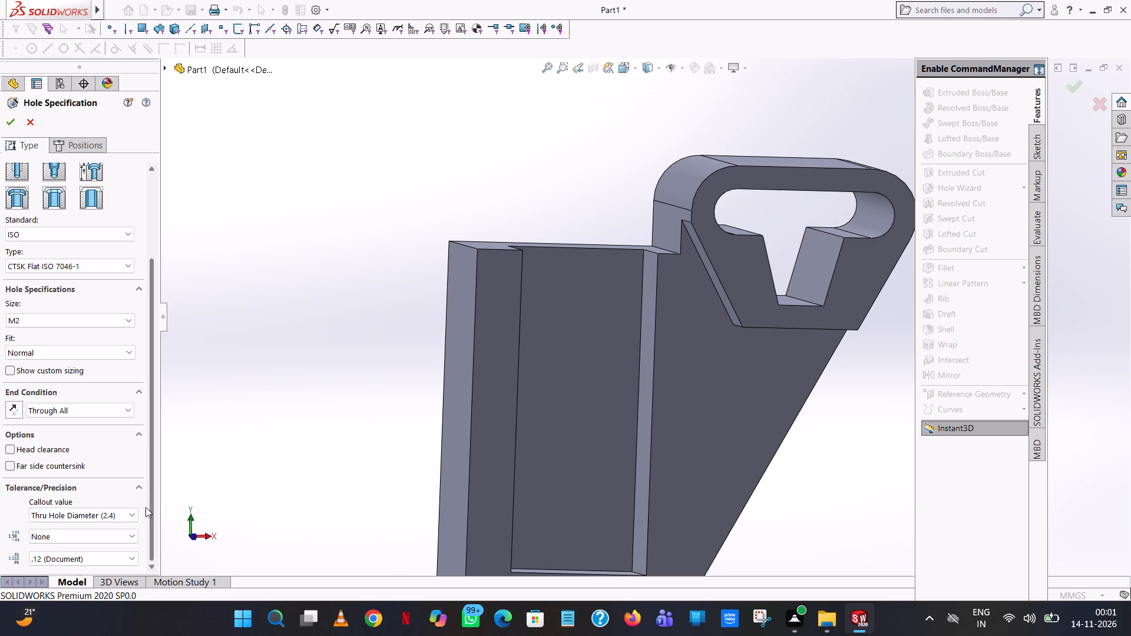
Place two countersink holes on the rectangular recess's floor, about 3 mm below its upper edge and about 2.4 mm above its lower edge.
click(81, 141)
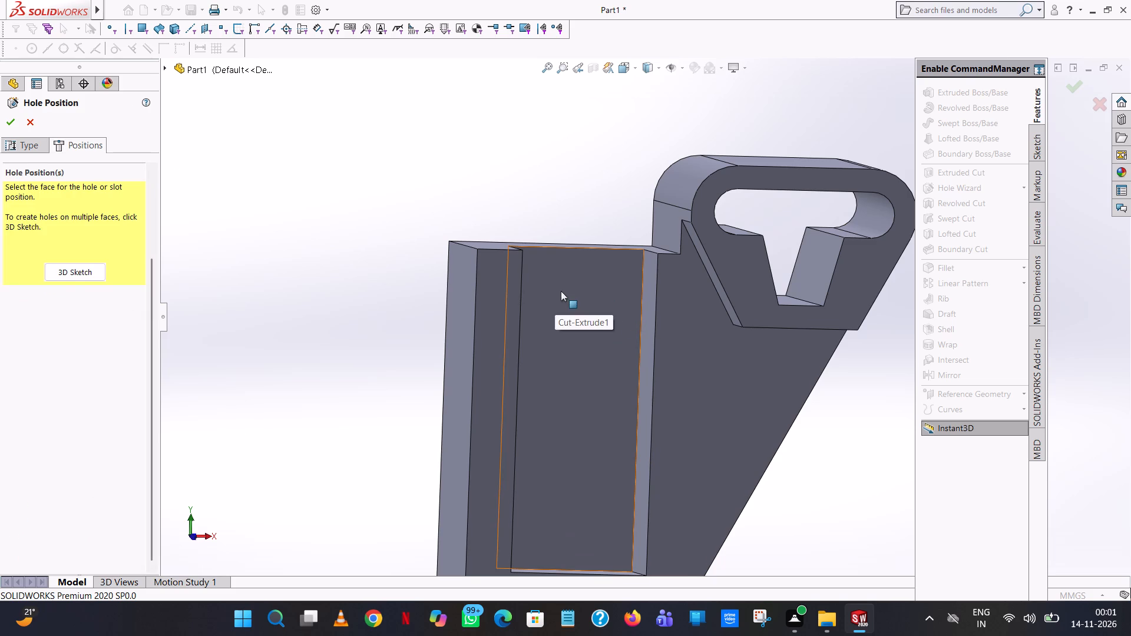
click(571, 285)
middle_drag(574, 309, 611, 400)
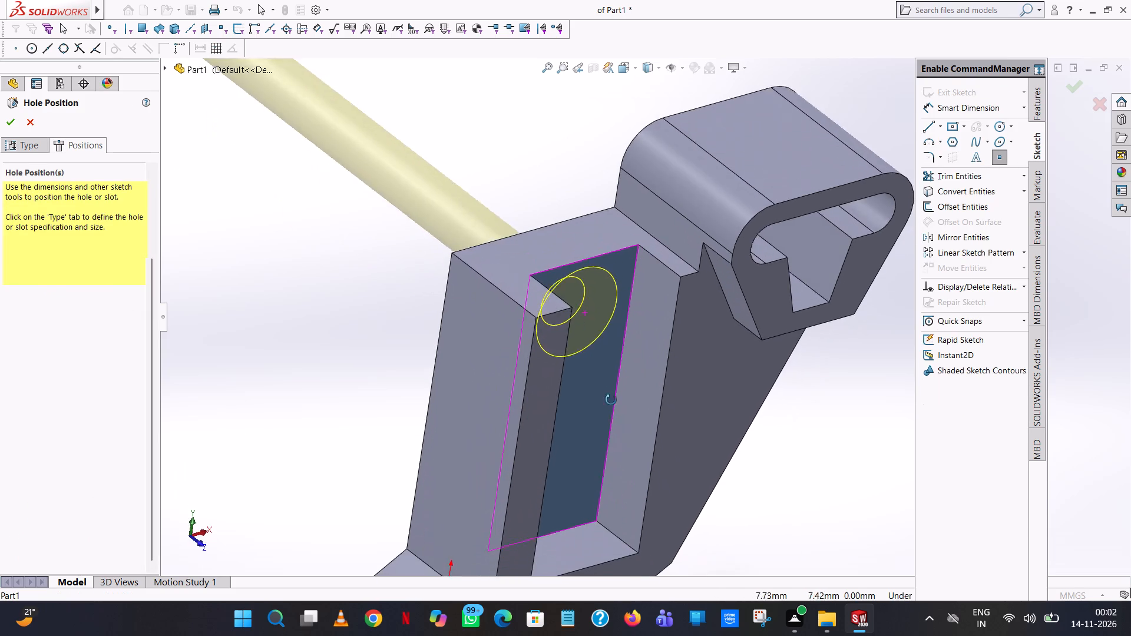
middle_drag(611, 400, 607, 527)
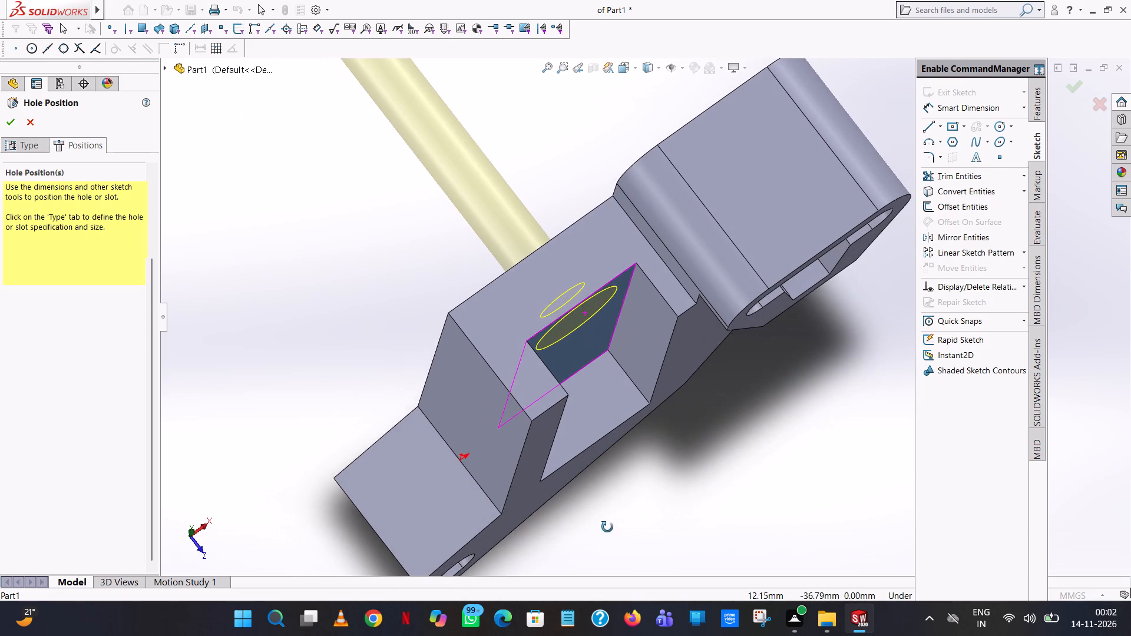
middle_drag(607, 527, 608, 529)
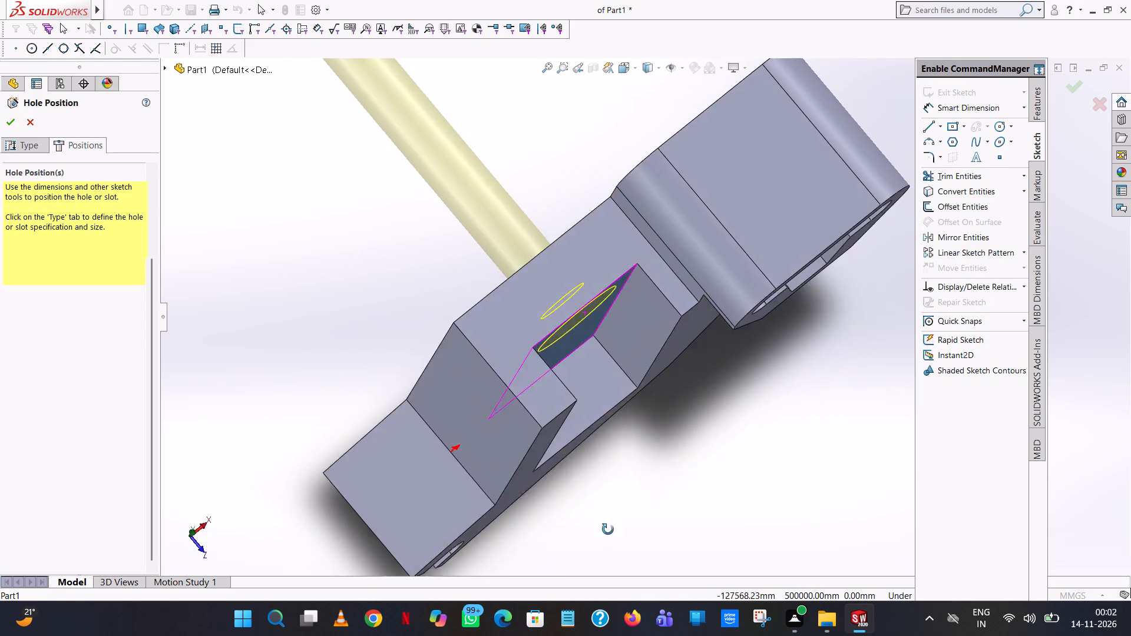
middle_drag(608, 529, 565, 401)
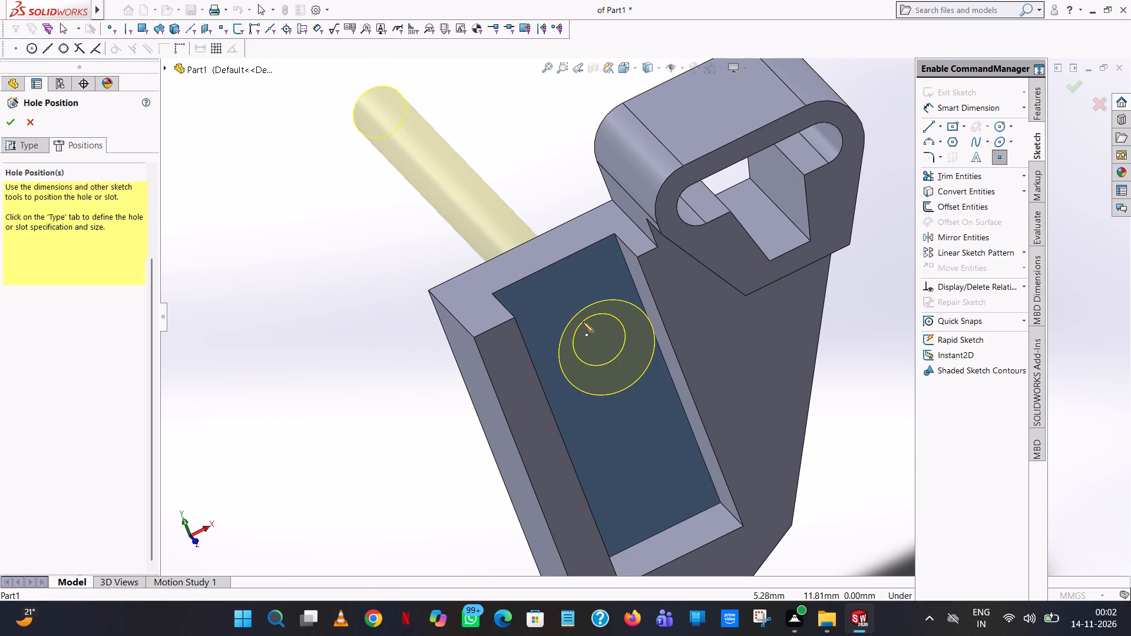
middle_drag(583, 322, 556, 291)
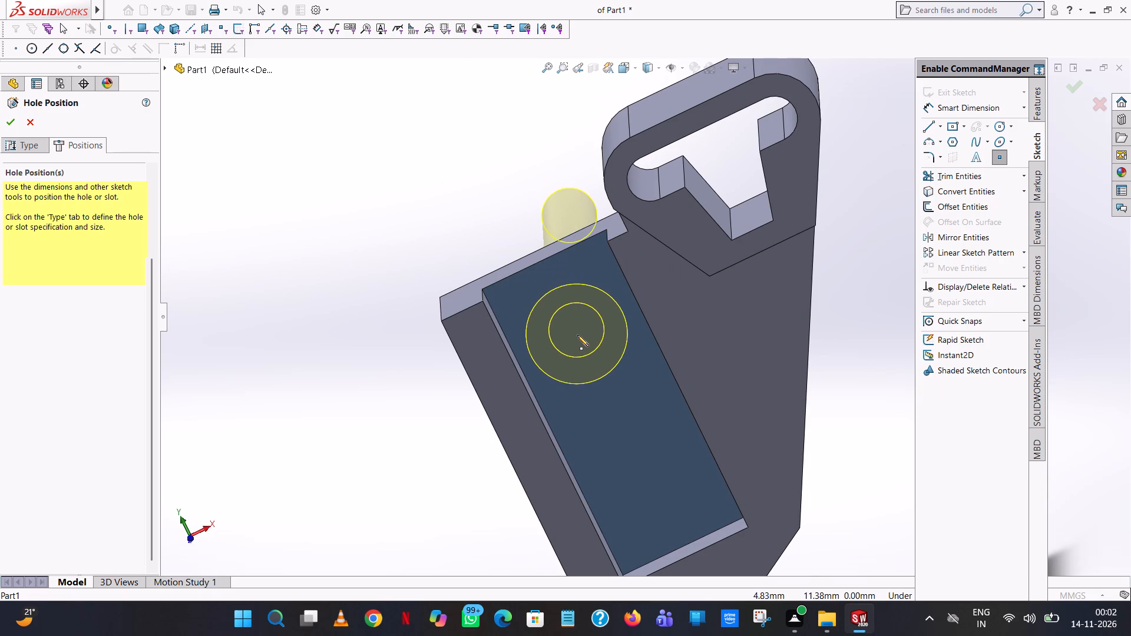
click(571, 323)
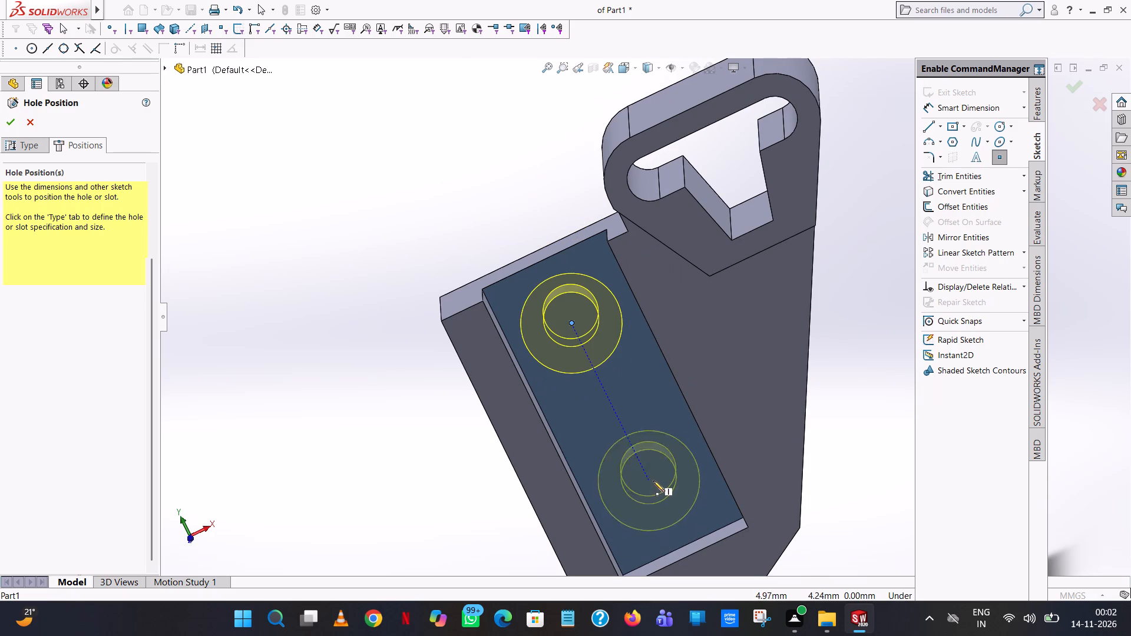
click(657, 498)
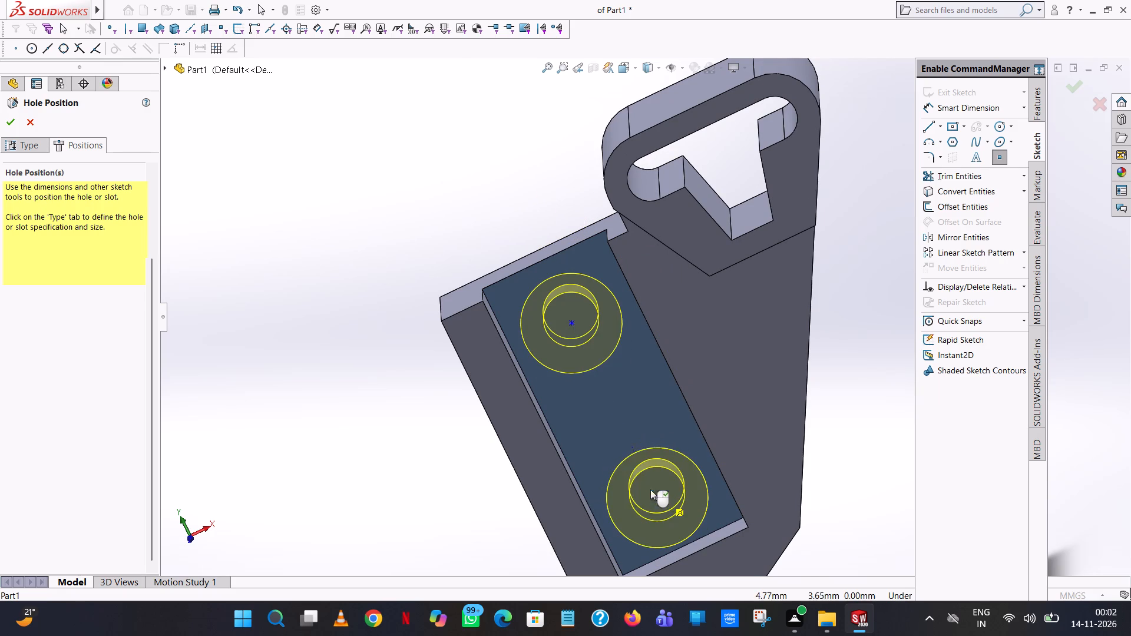
key(Escape)
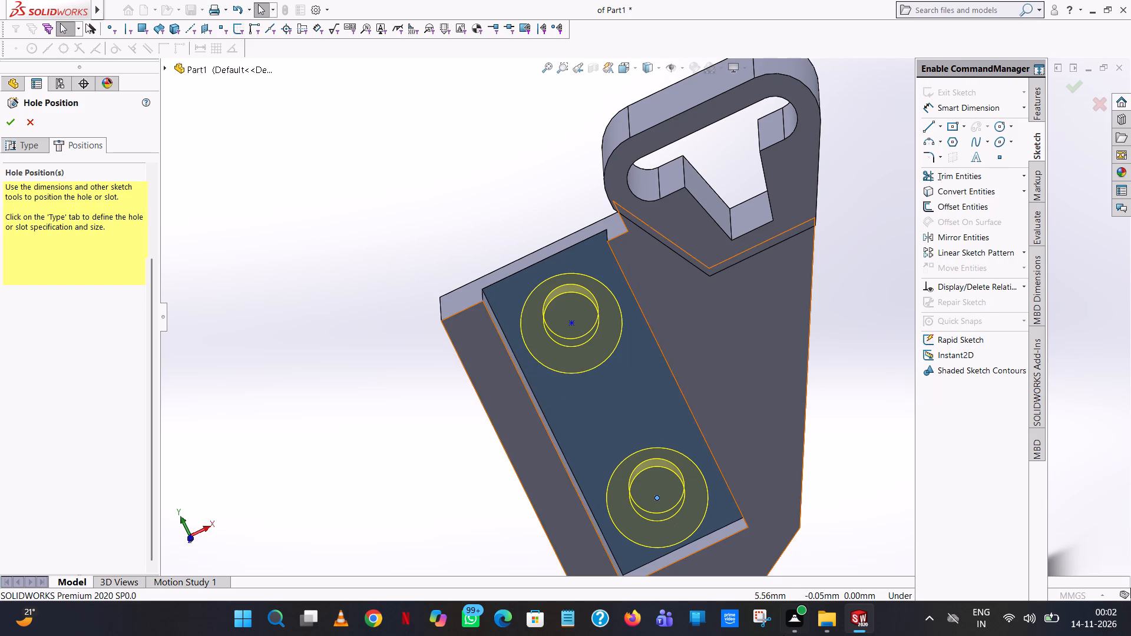
Dimension the upper hole's centre 3 mm from the recess's upper edge and 3 mm from its left edge.
click(937, 105)
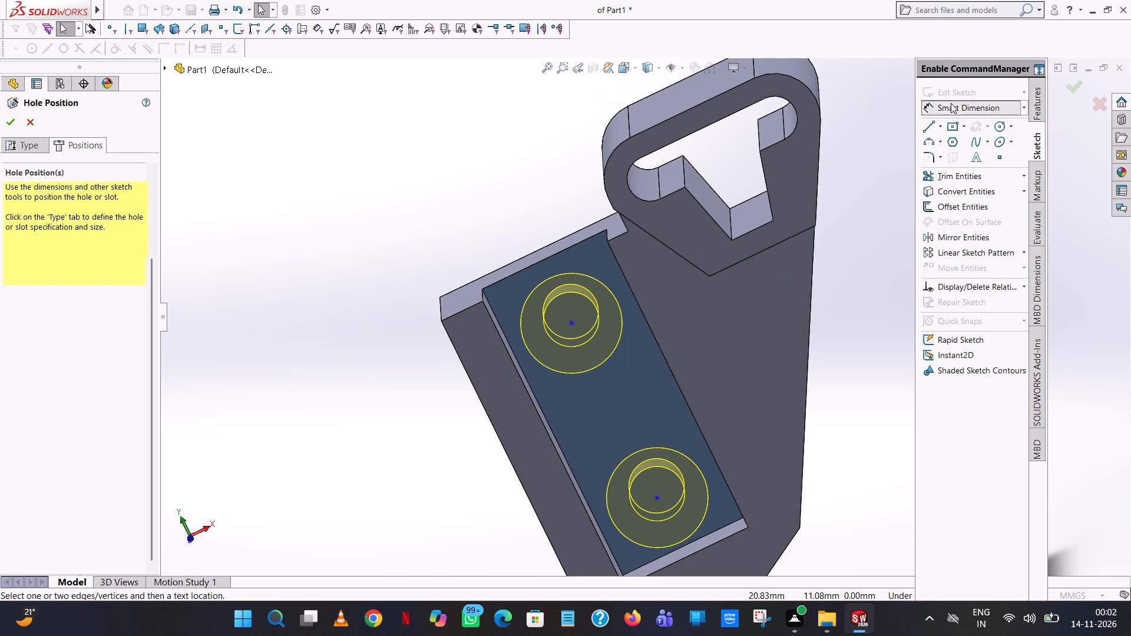
click(636, 66)
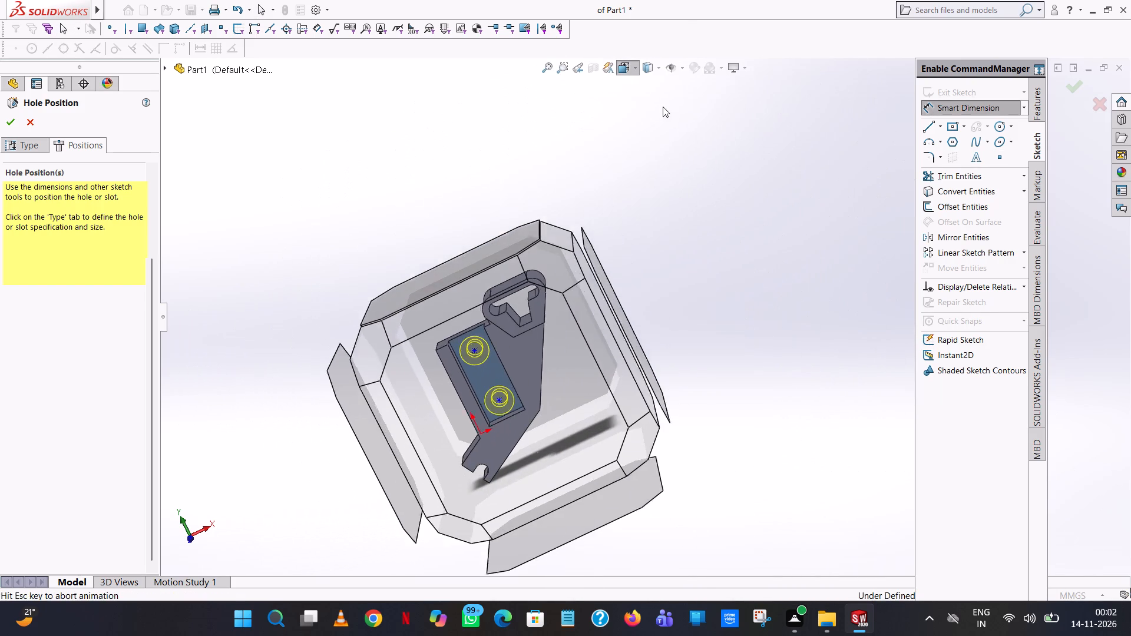
click(695, 128)
scroll(565, 179, up, 3)
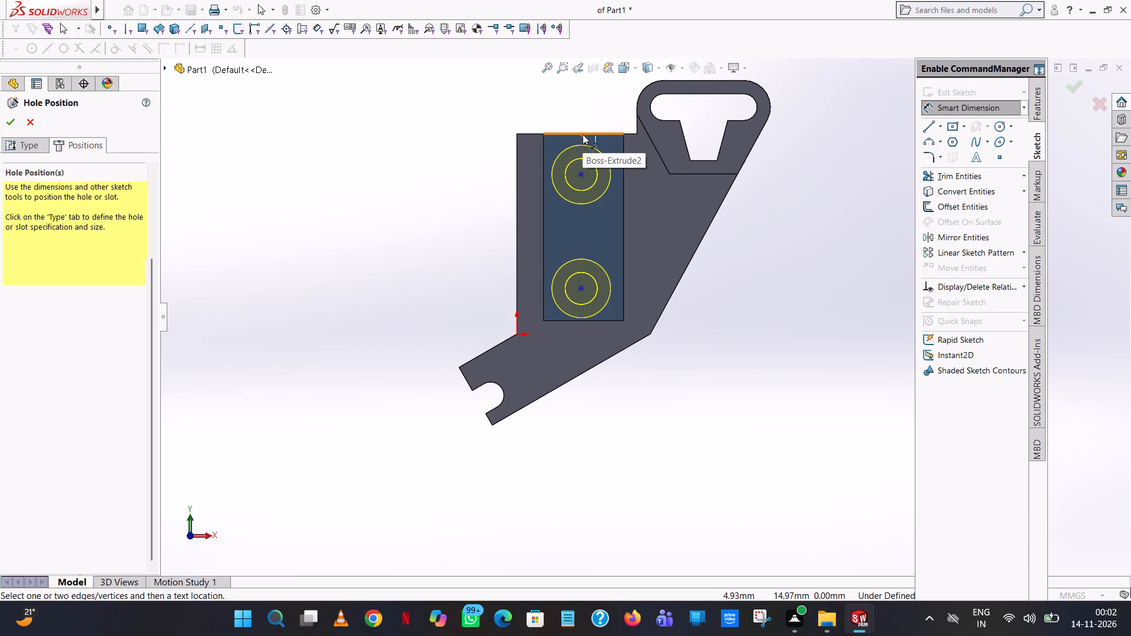
click(580, 135)
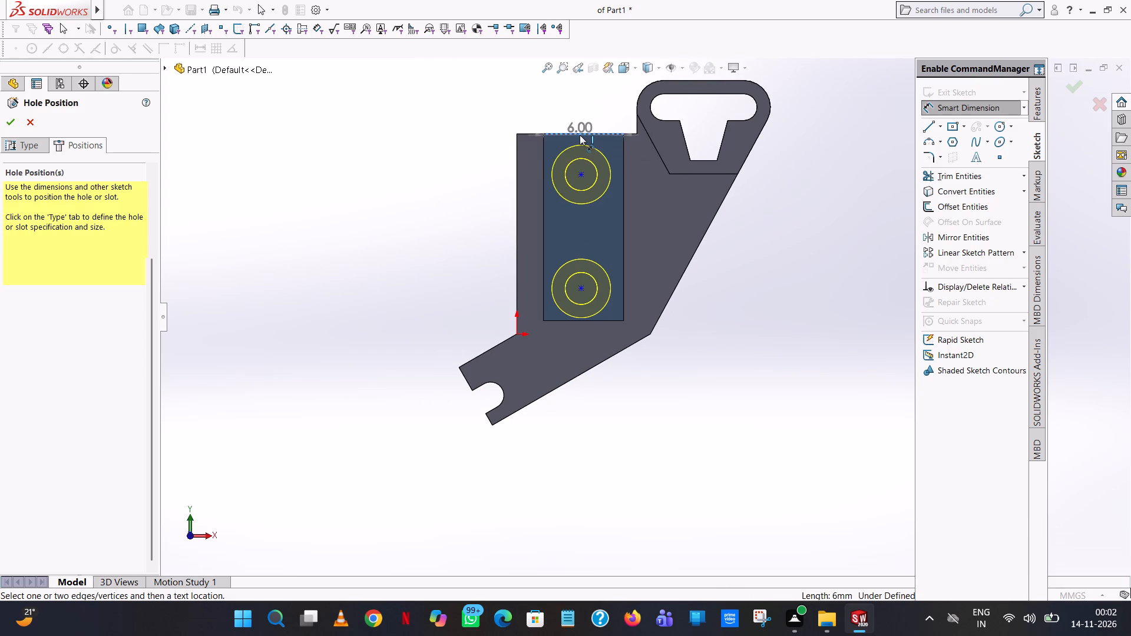
click(582, 174)
click(454, 181)
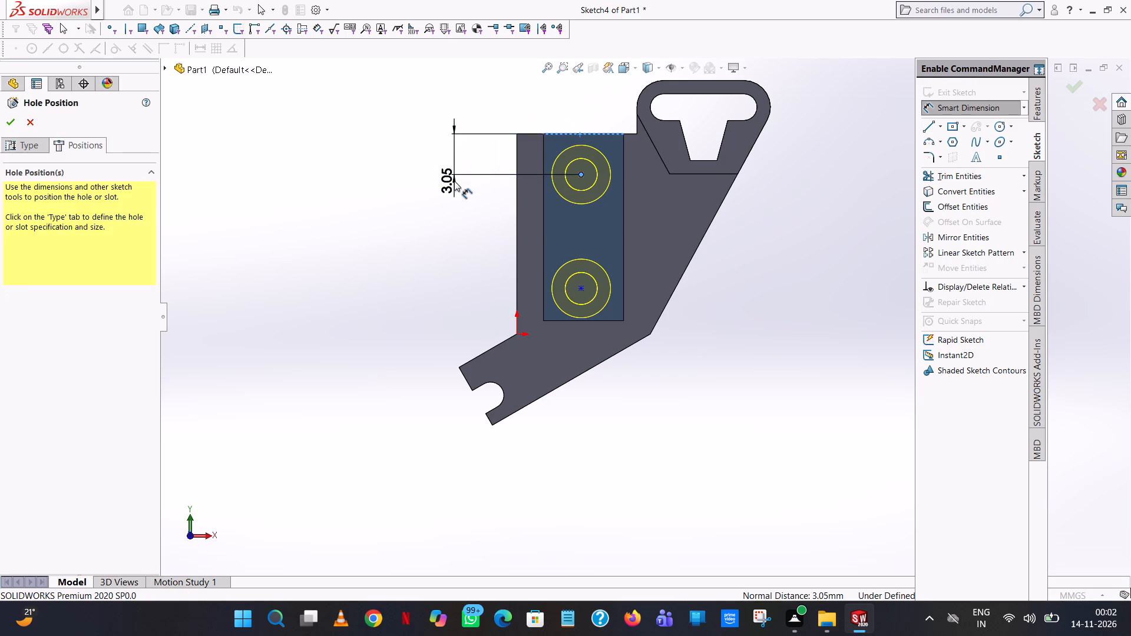
key(3)
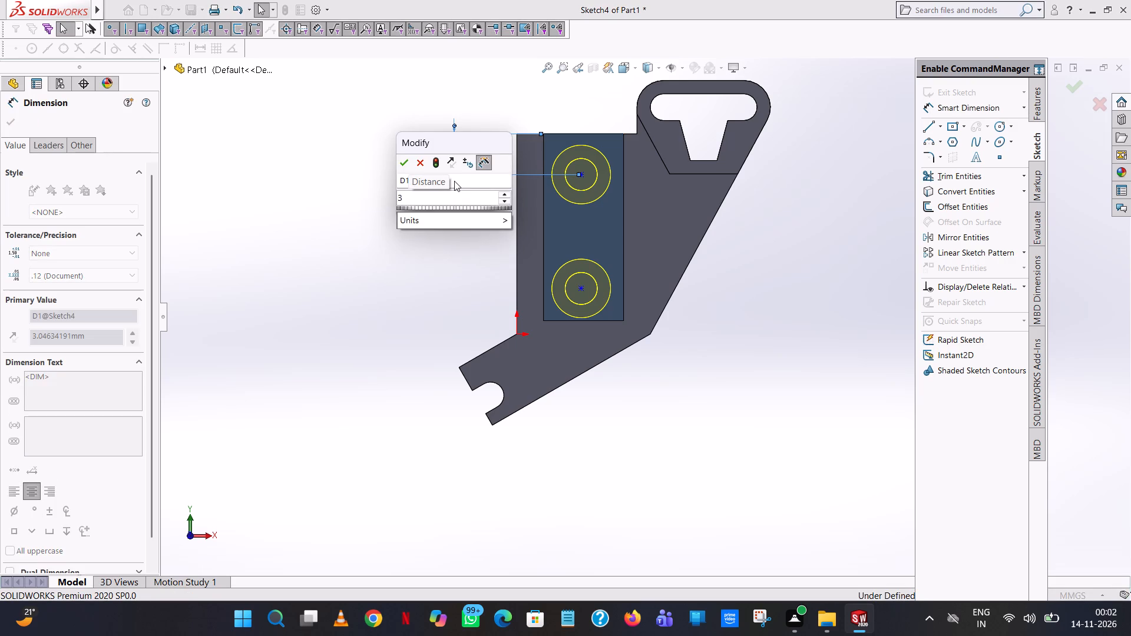
click(400, 160)
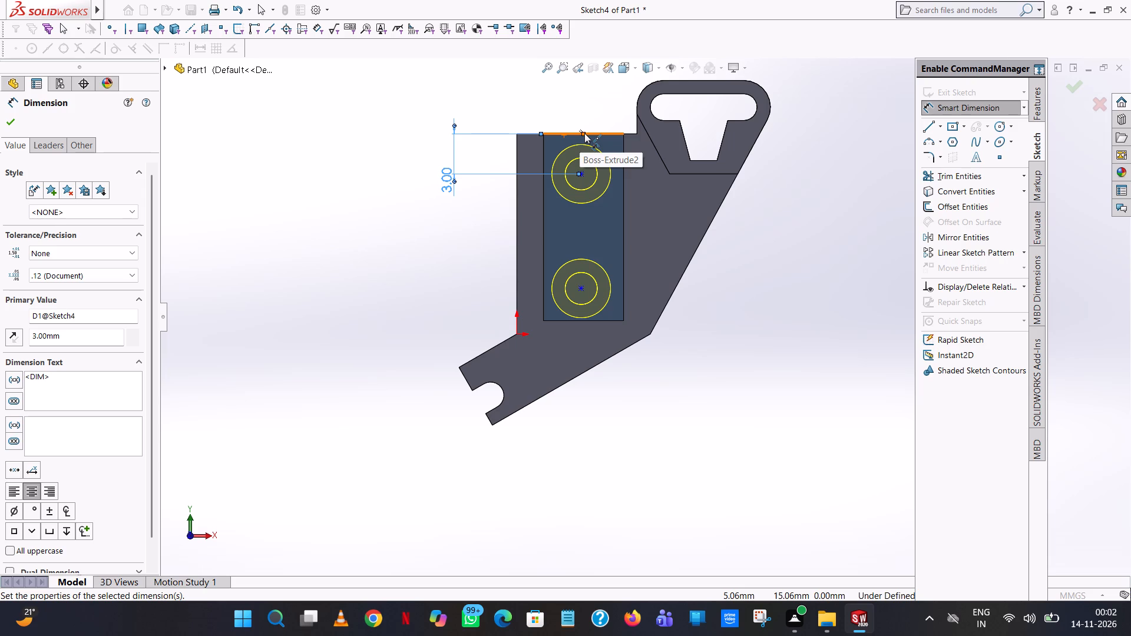
click(582, 173)
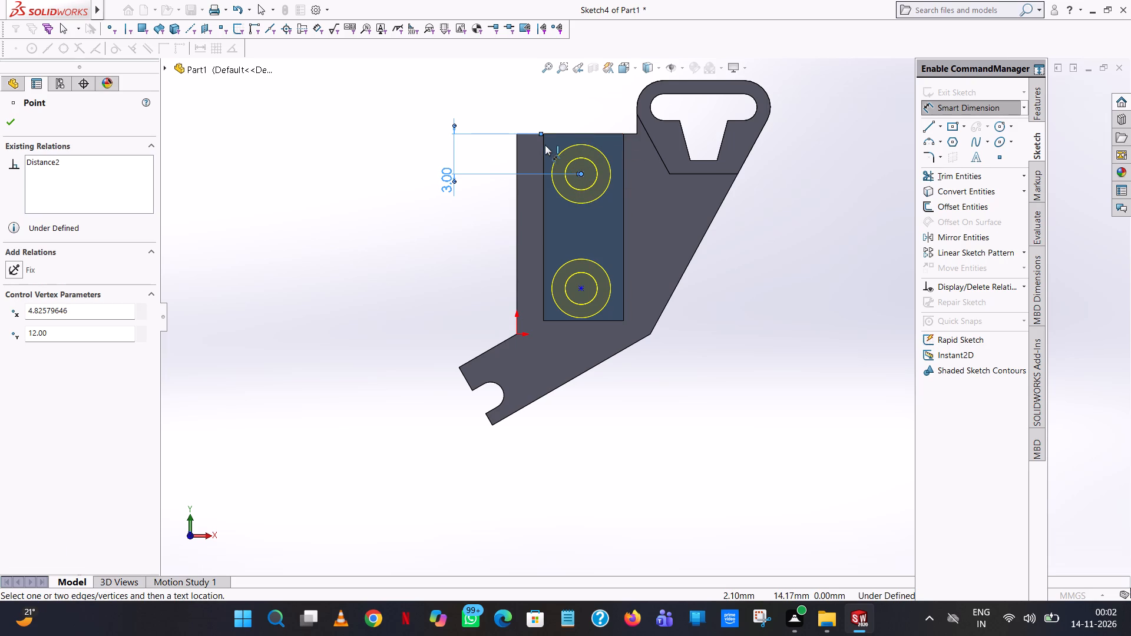
click(545, 145)
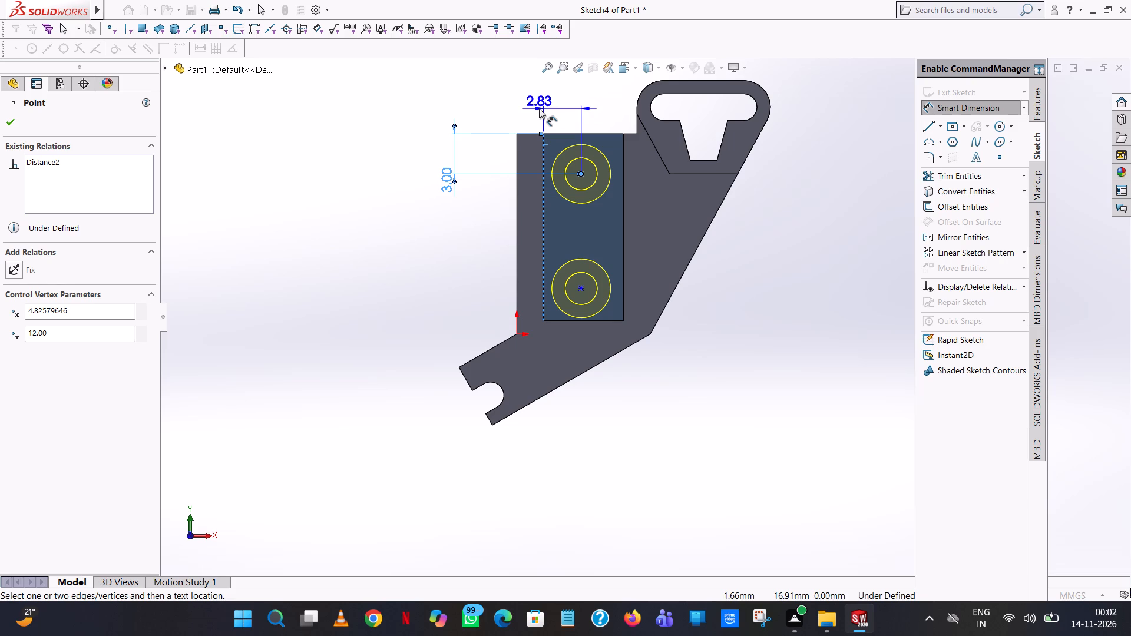
click(539, 108)
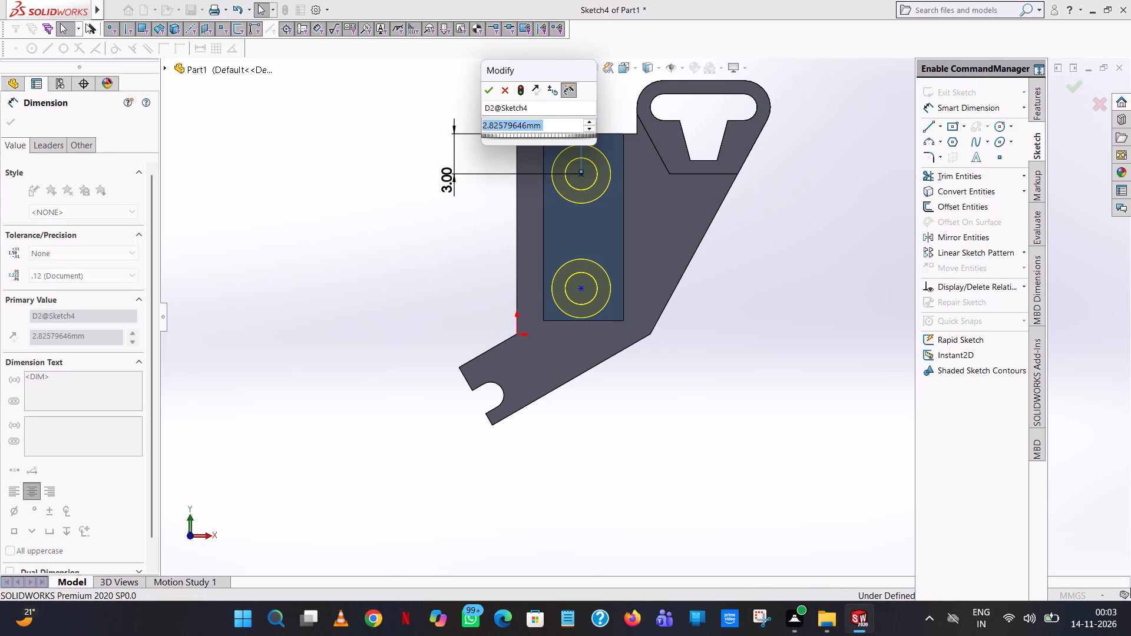
key(3)
key(Return)
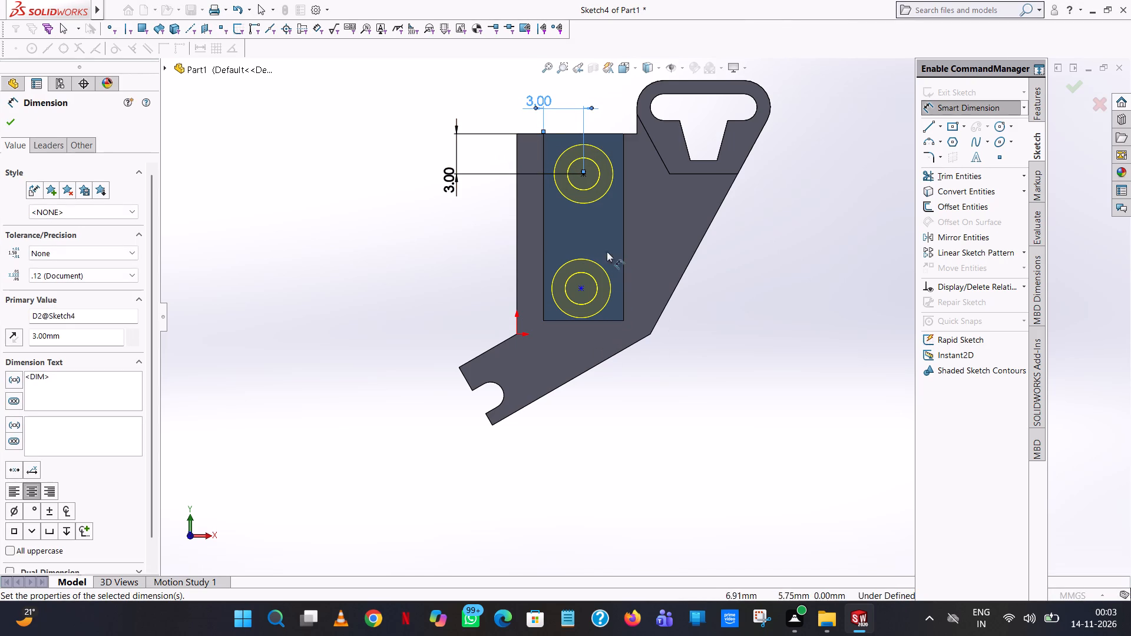
Dimension the lower hole's centre 3 mm from the recess's lower and left edges, and finish the countersink hole feature.
click(580, 289)
click(591, 322)
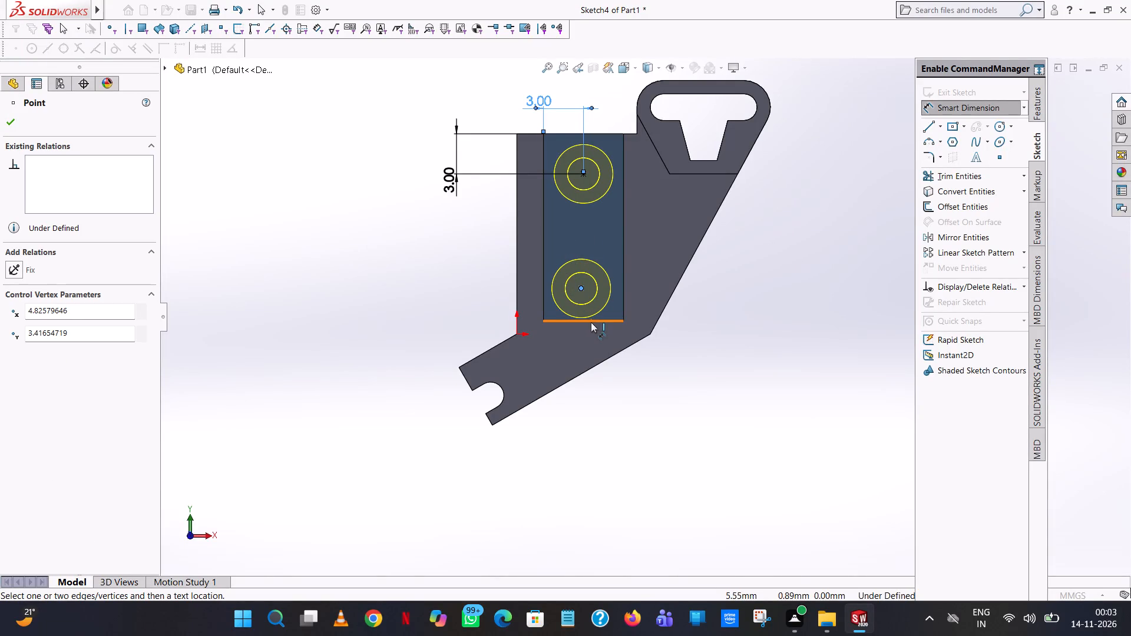
click(419, 326)
key(3)
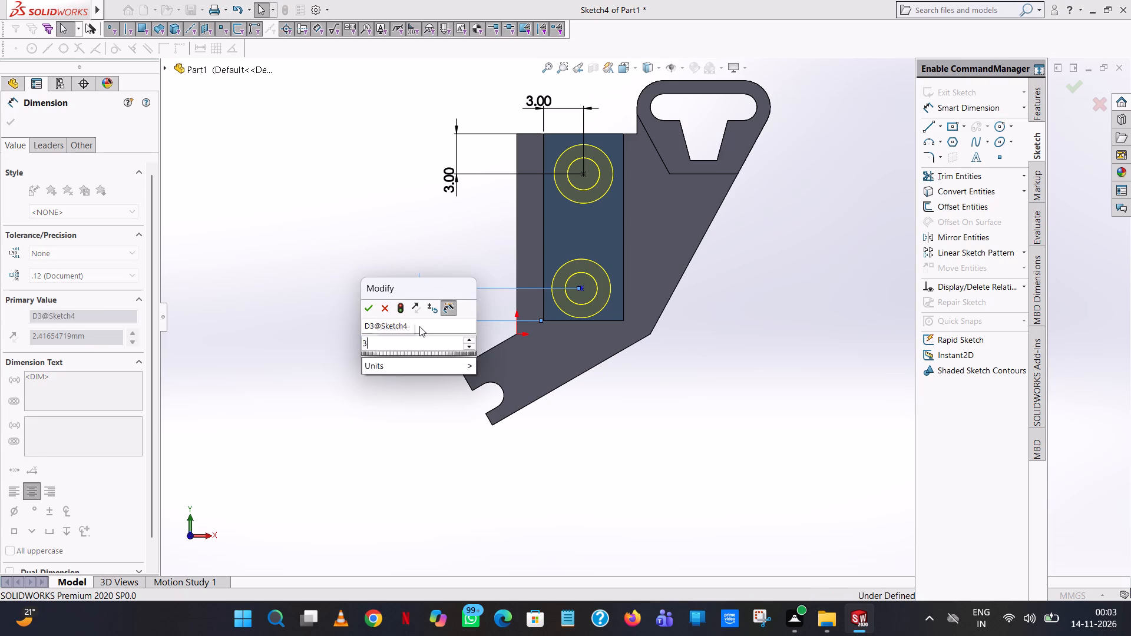
key(Return)
click(465, 248)
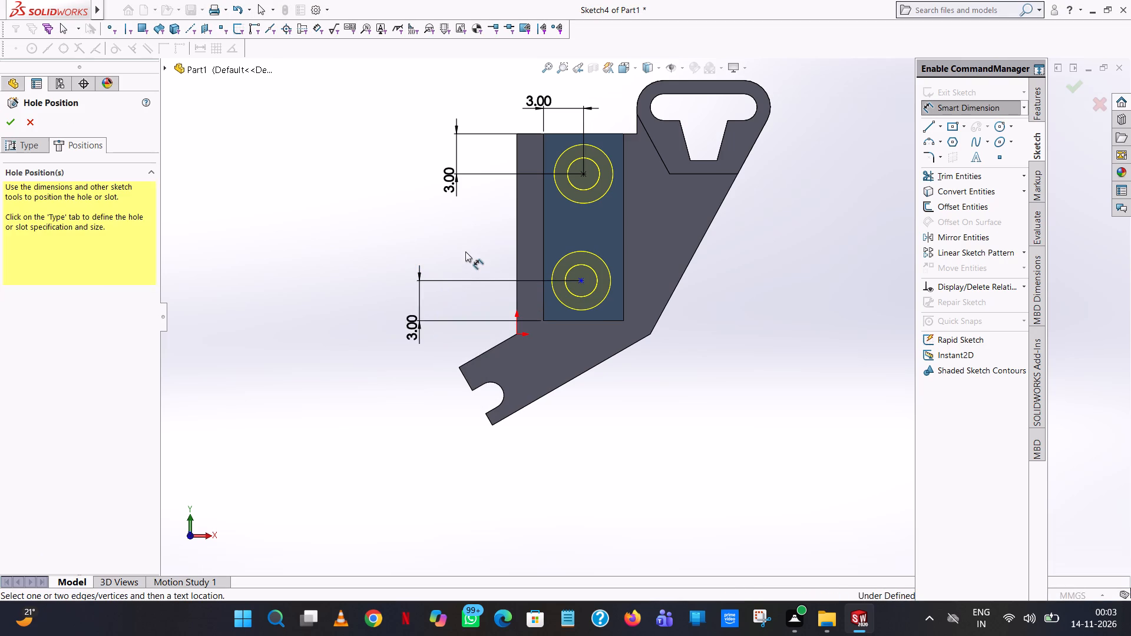
click(543, 298)
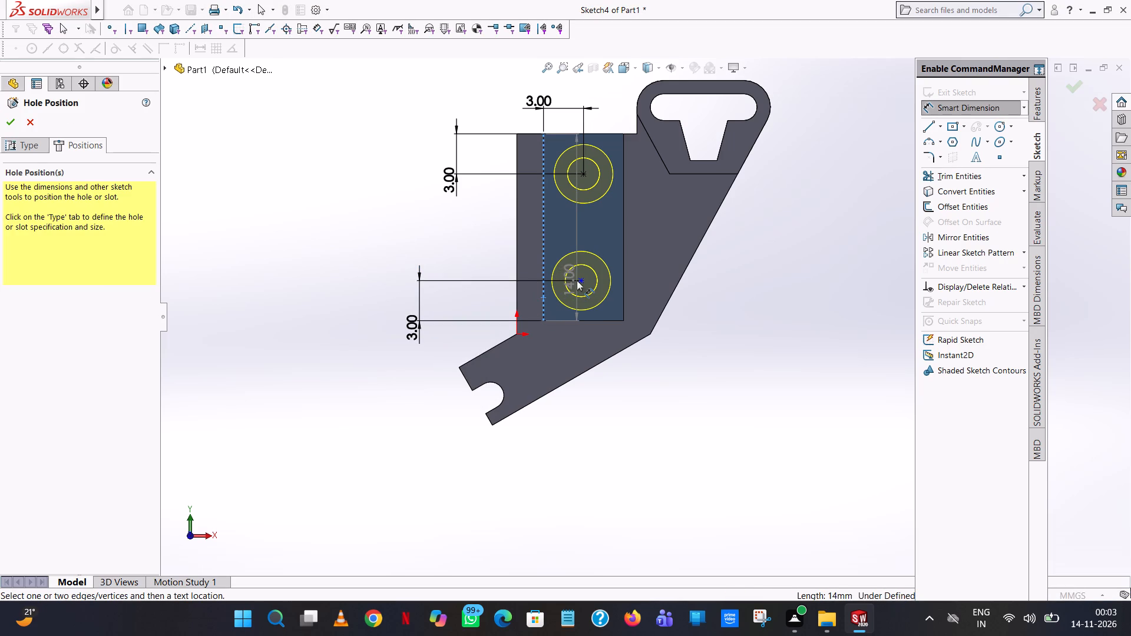
click(579, 279)
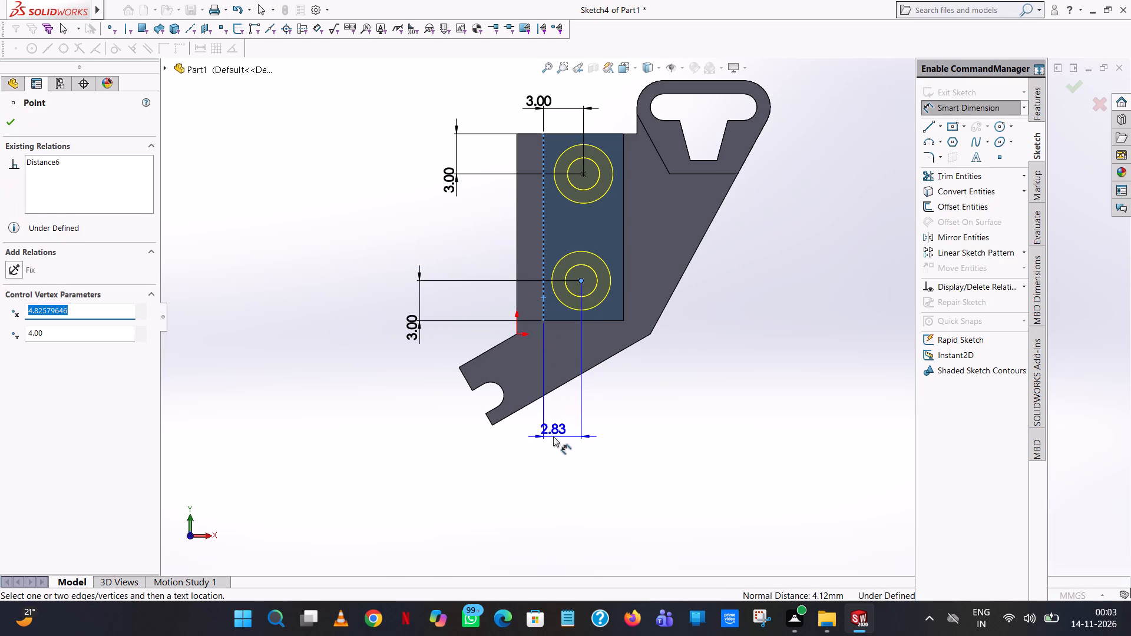
click(553, 436)
key(3)
key(Return)
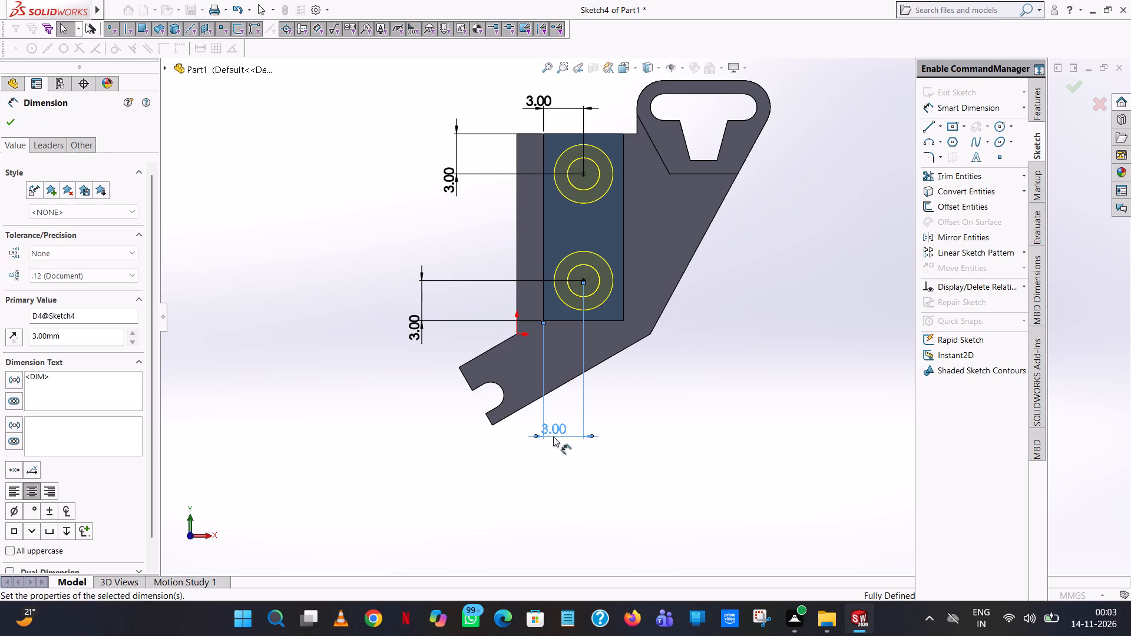
click(14, 124)
click(9, 125)
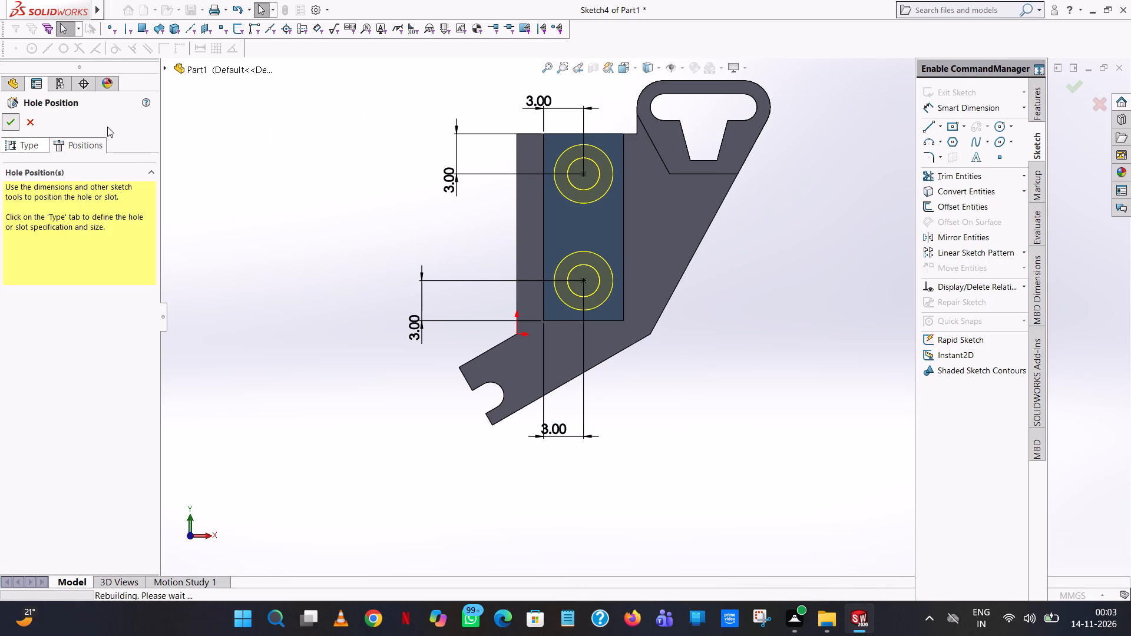
Examine the bracket and its two countersunk holes from several angles.
click(349, 178)
middle_drag(352, 174, 378, 391)
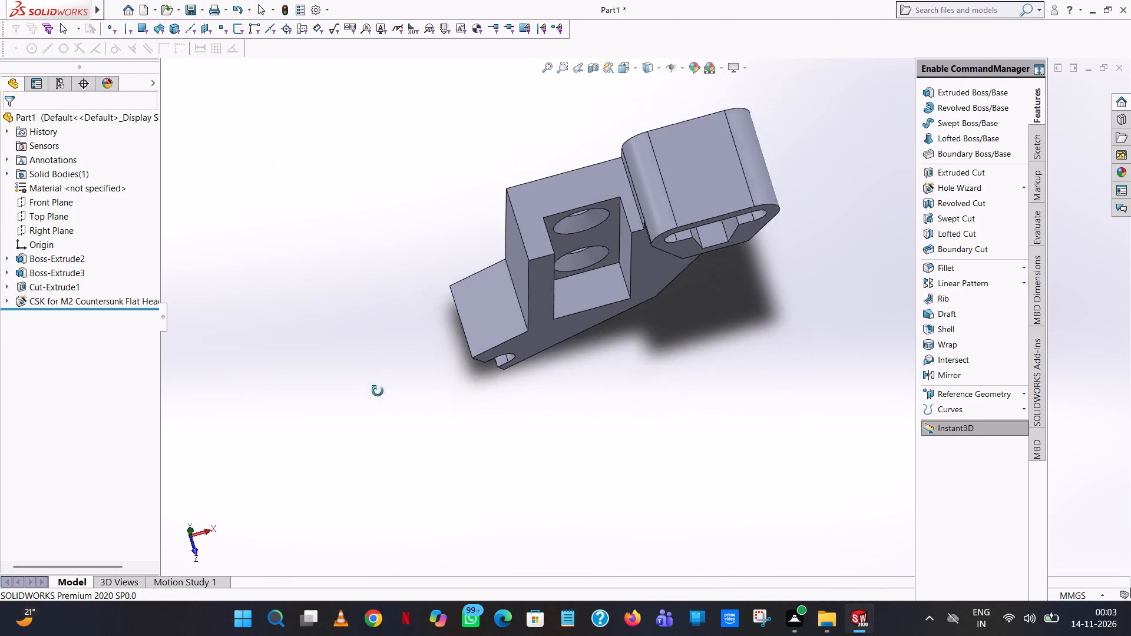
middle_drag(378, 391, 318, 200)
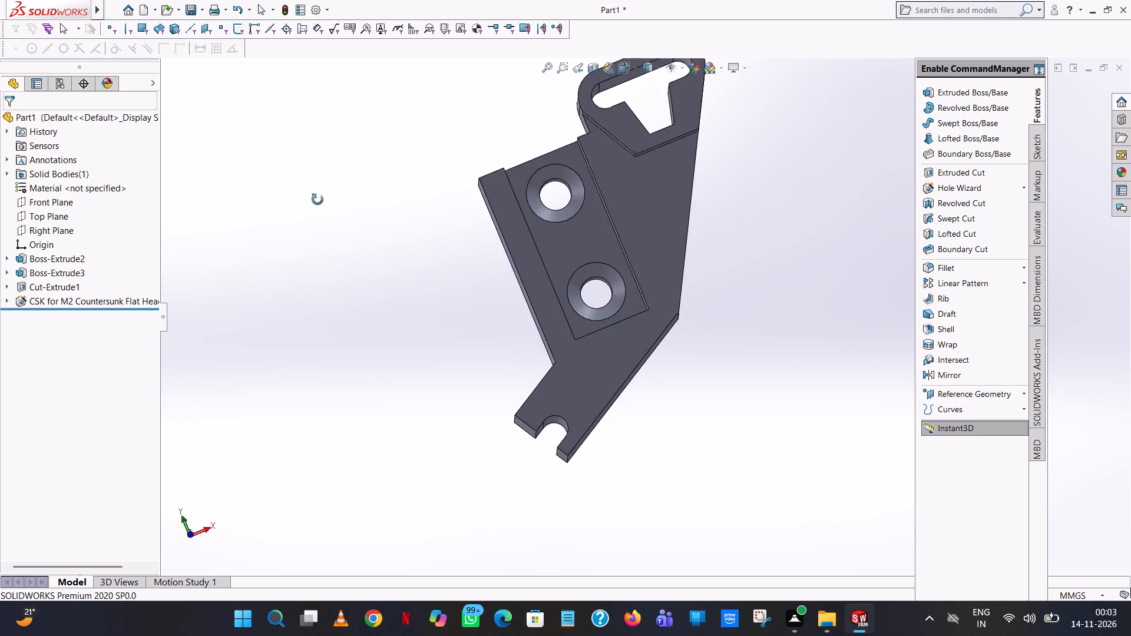
middle_drag(318, 200, 319, 269)
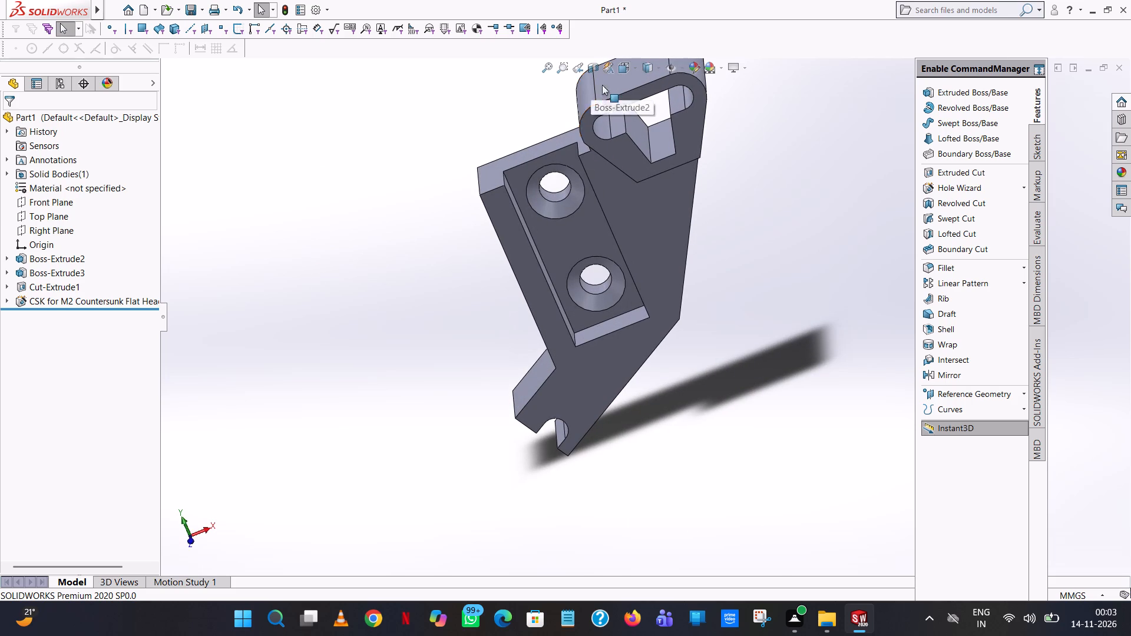
scroll(832, 111, up, 1)
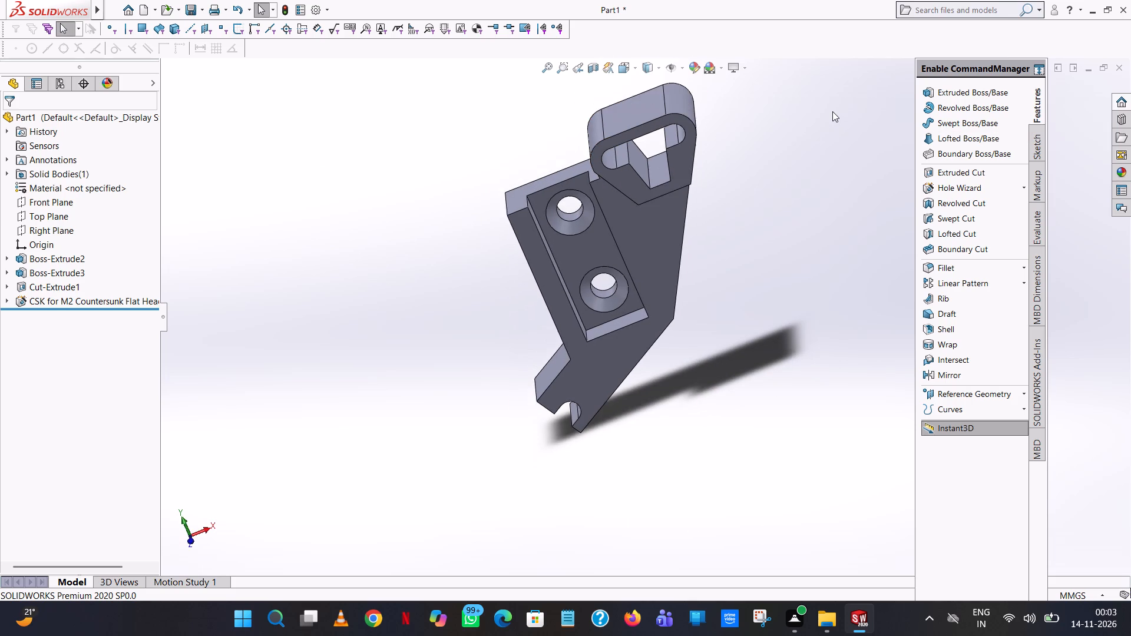
scroll(832, 111, up, 1)
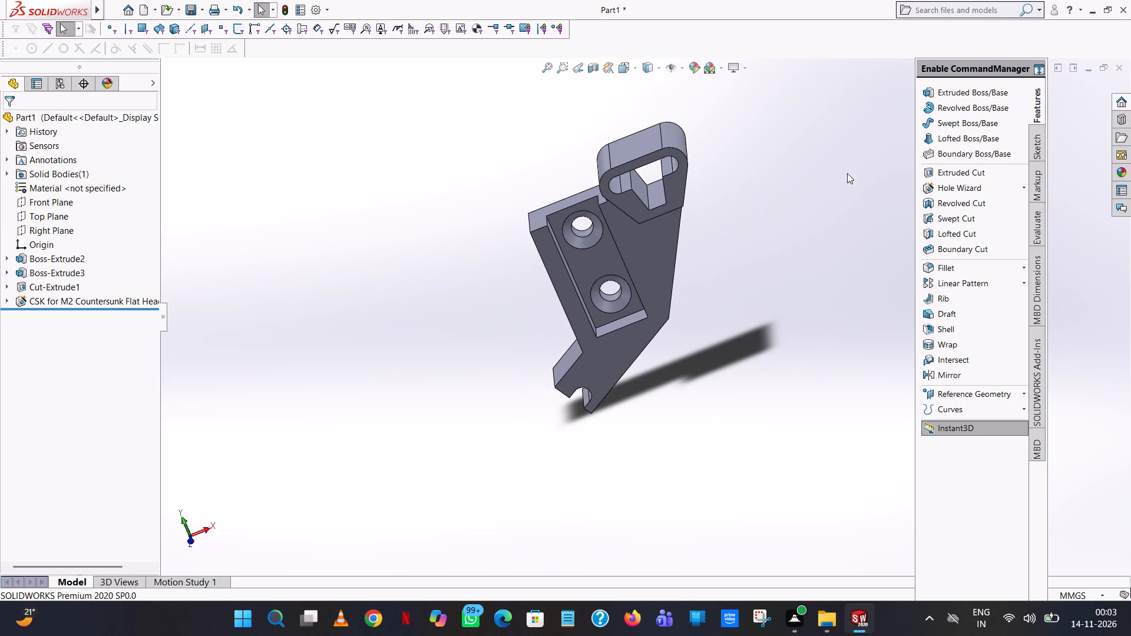
middle_drag(669, 325, 761, 378)
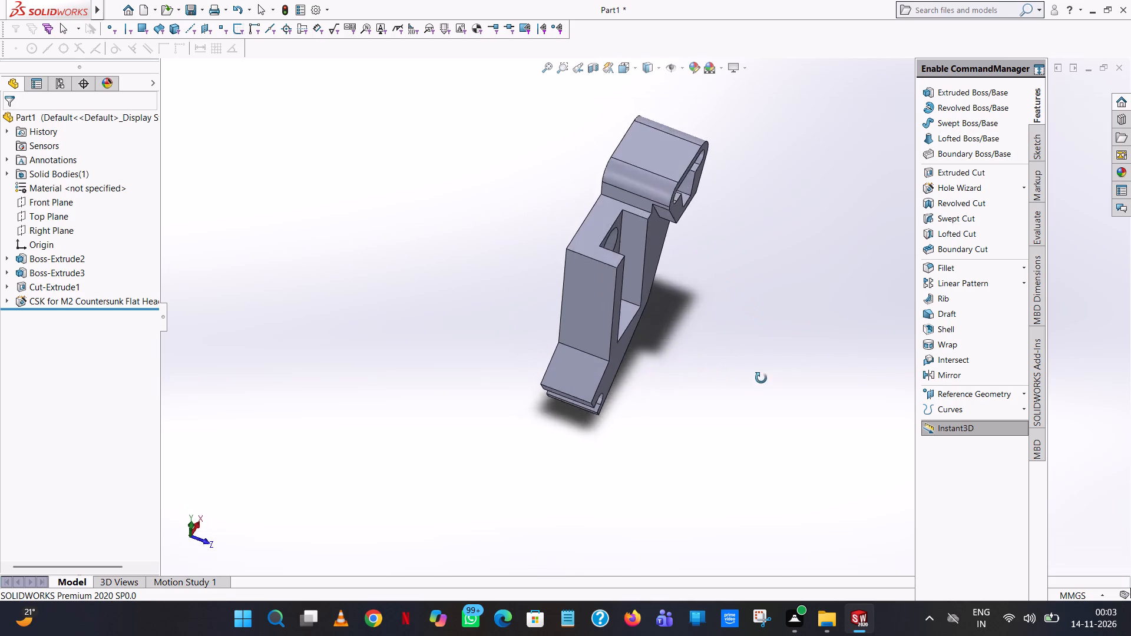
Change the whole part's colour to the medium grey standard swatch, with red and green at 128.
middle_drag(761, 378, 756, 442)
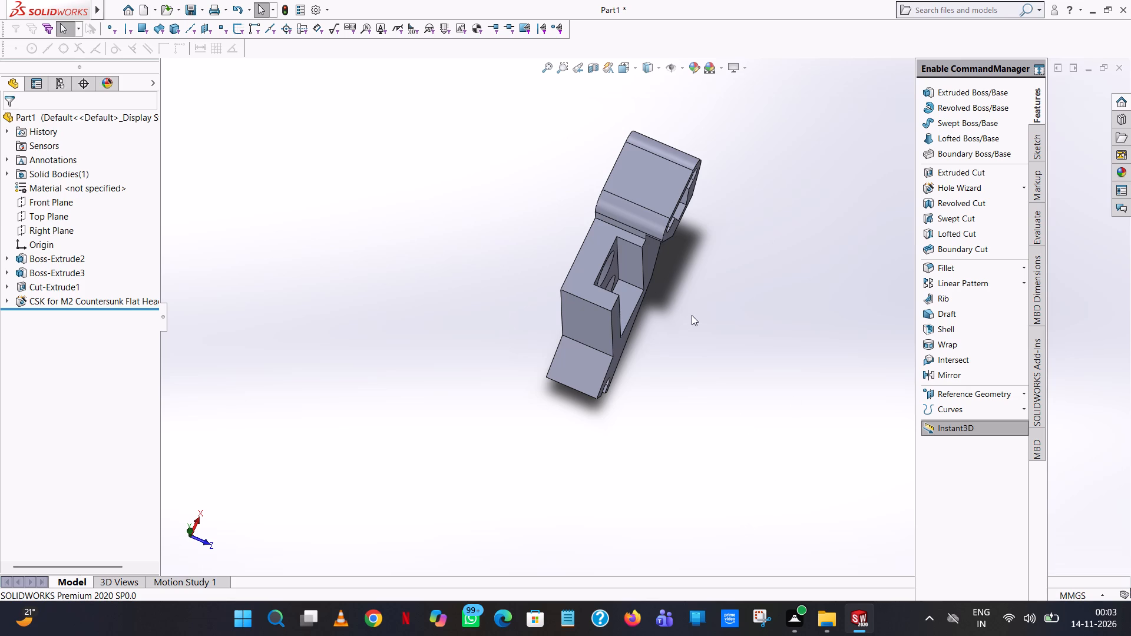
middle_drag(693, 313, 662, 316)
scroll(575, 230, down, 8)
middle_drag(720, 314, 725, 289)
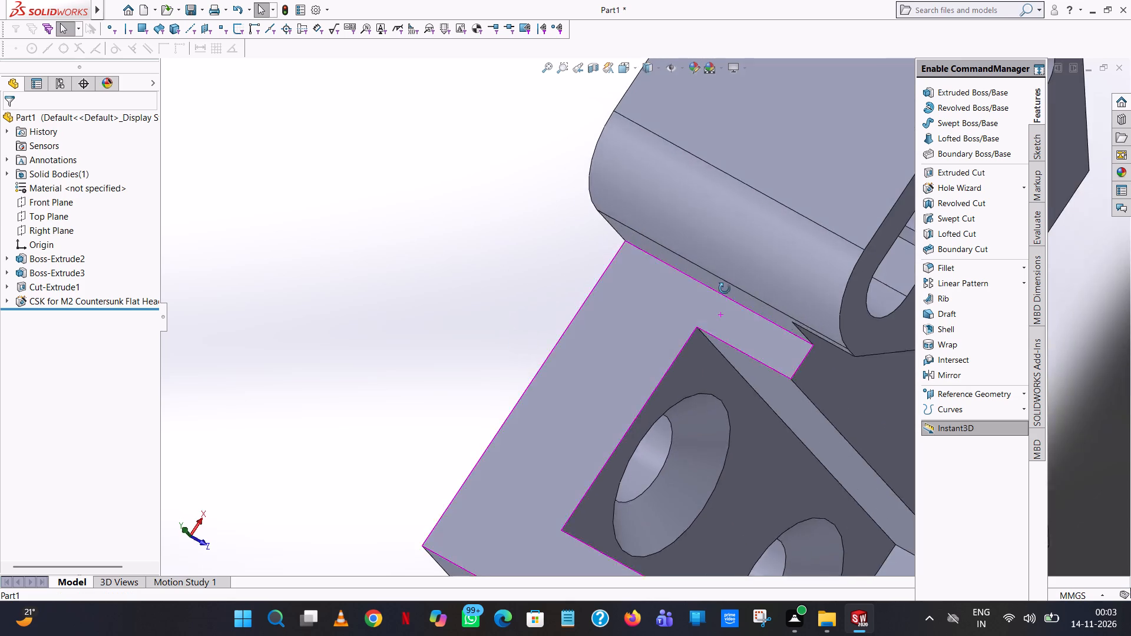
middle_drag(725, 289, 653, 183)
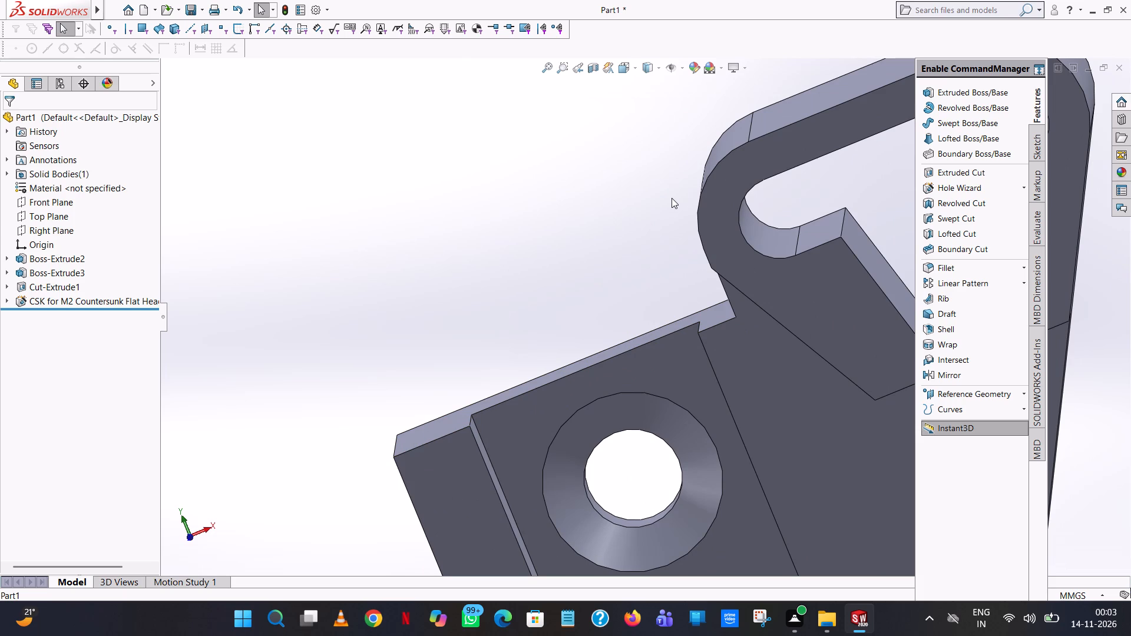
right_click(783, 430)
click(884, 328)
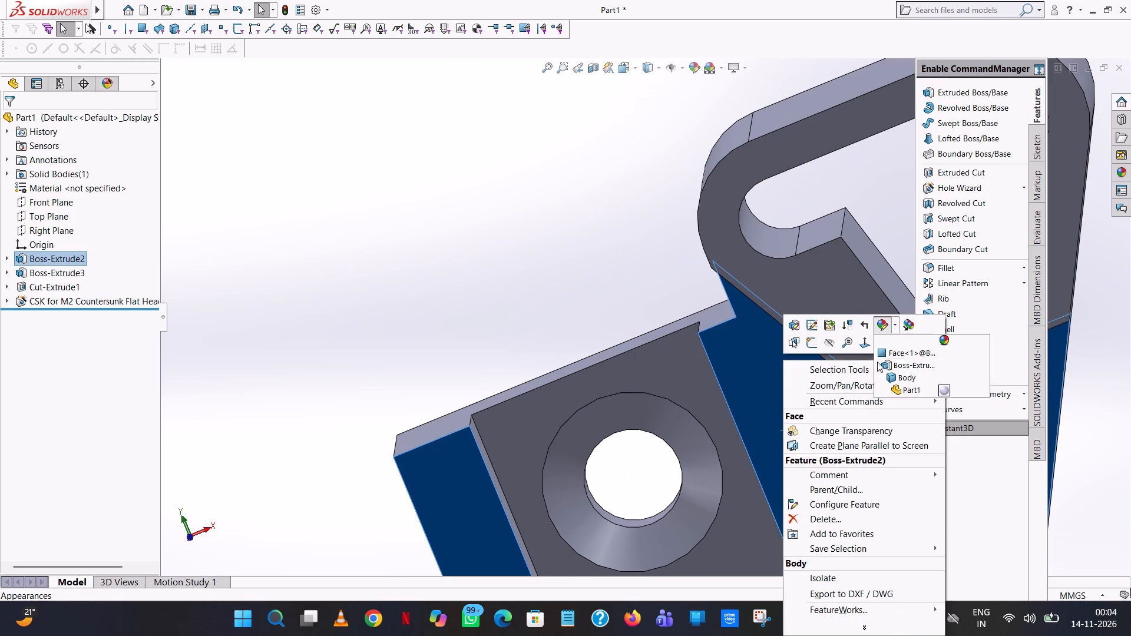
click(918, 387)
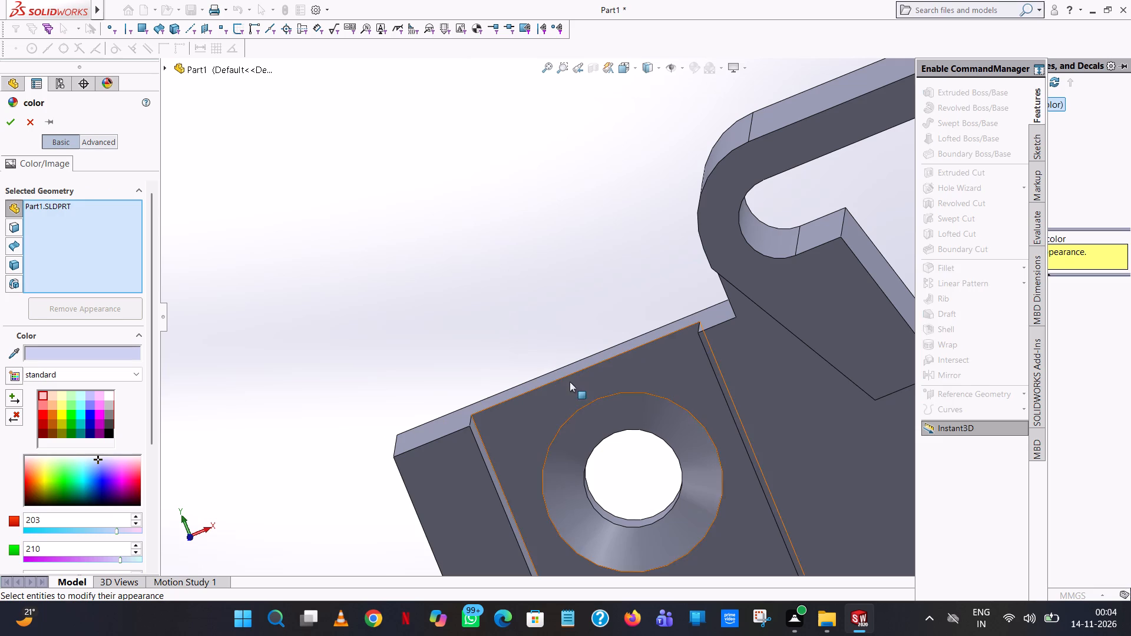
click(110, 416)
click(110, 422)
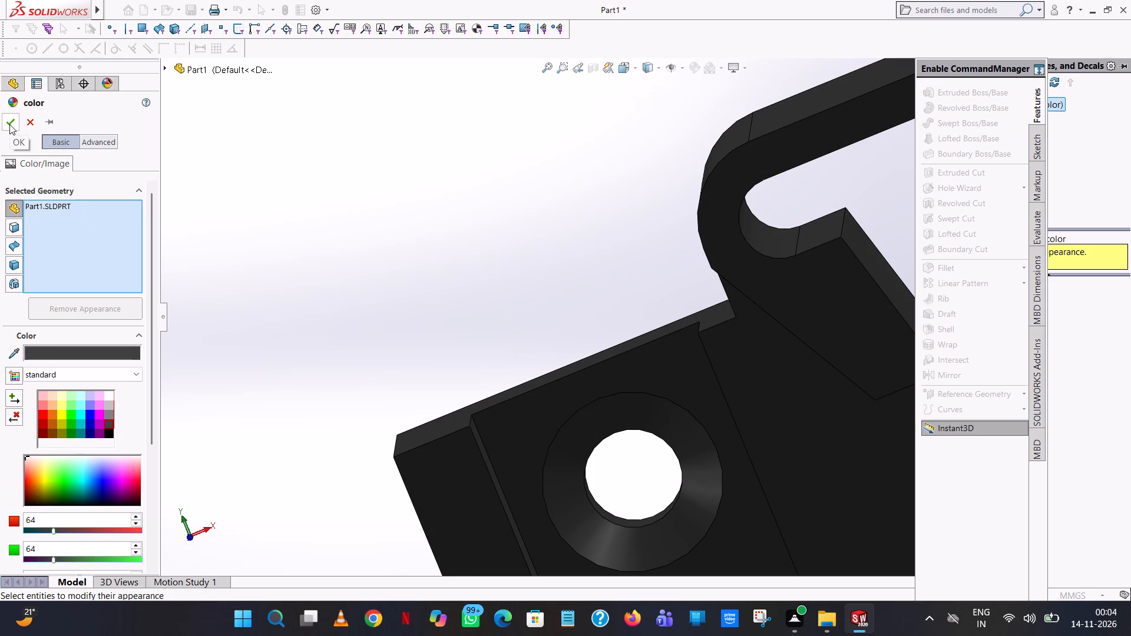
click(113, 416)
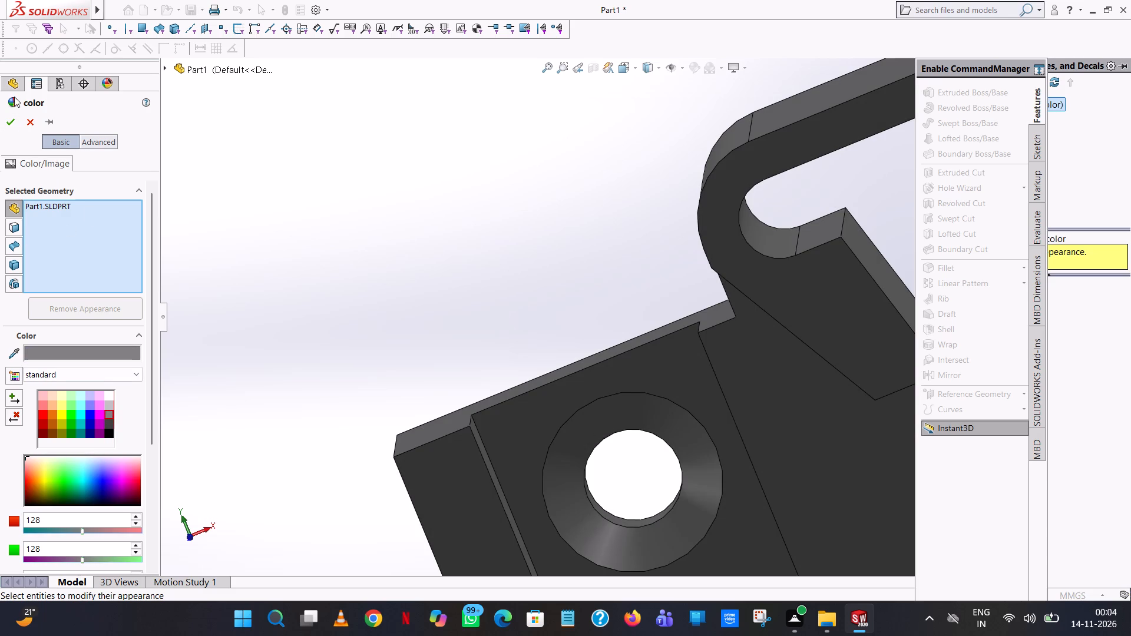
click(13, 118)
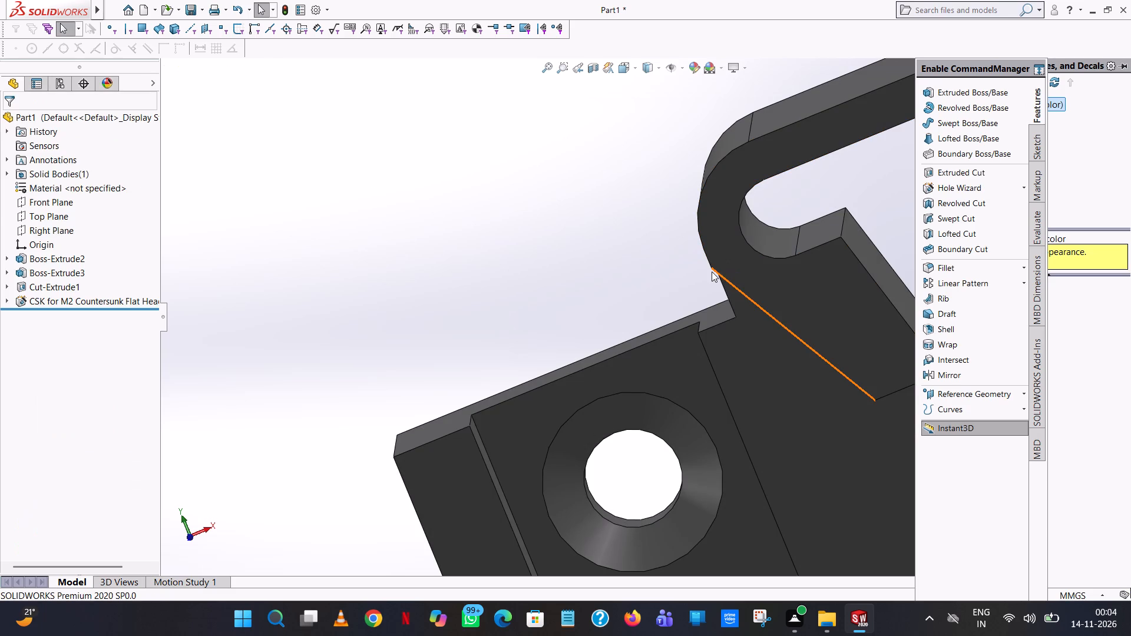
click(542, 229)
Start a face-level white colour, red and green at 255, on the inner faces of the bracket's upper slotted opening.
scroll(543, 228, up, 5)
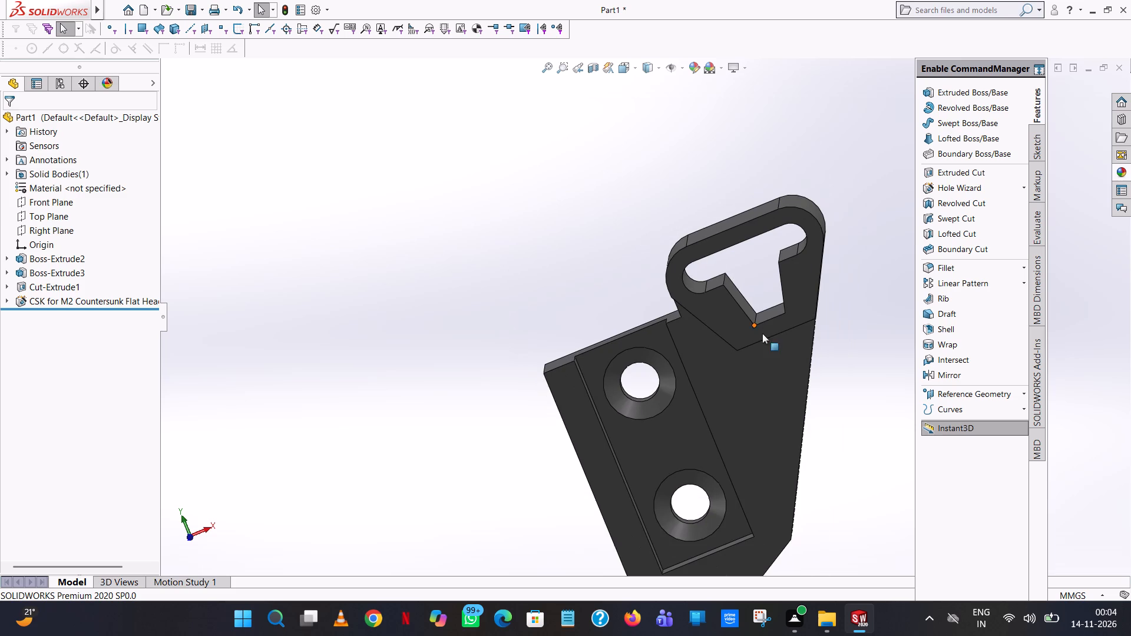
middle_drag(776, 306, 820, 236)
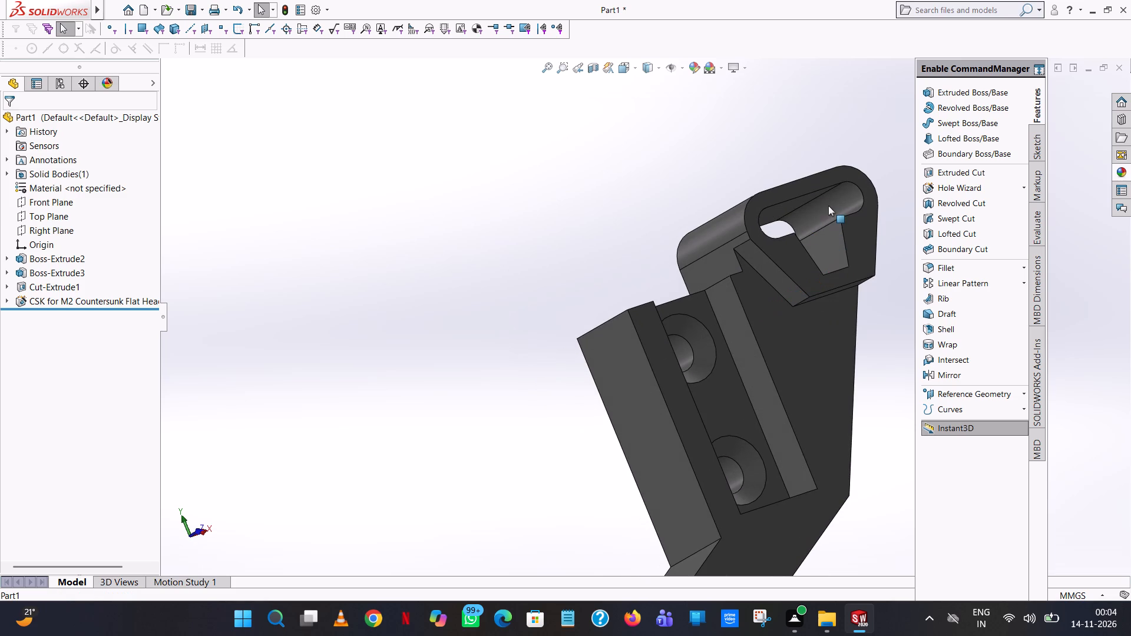
click(828, 206)
click(957, 154)
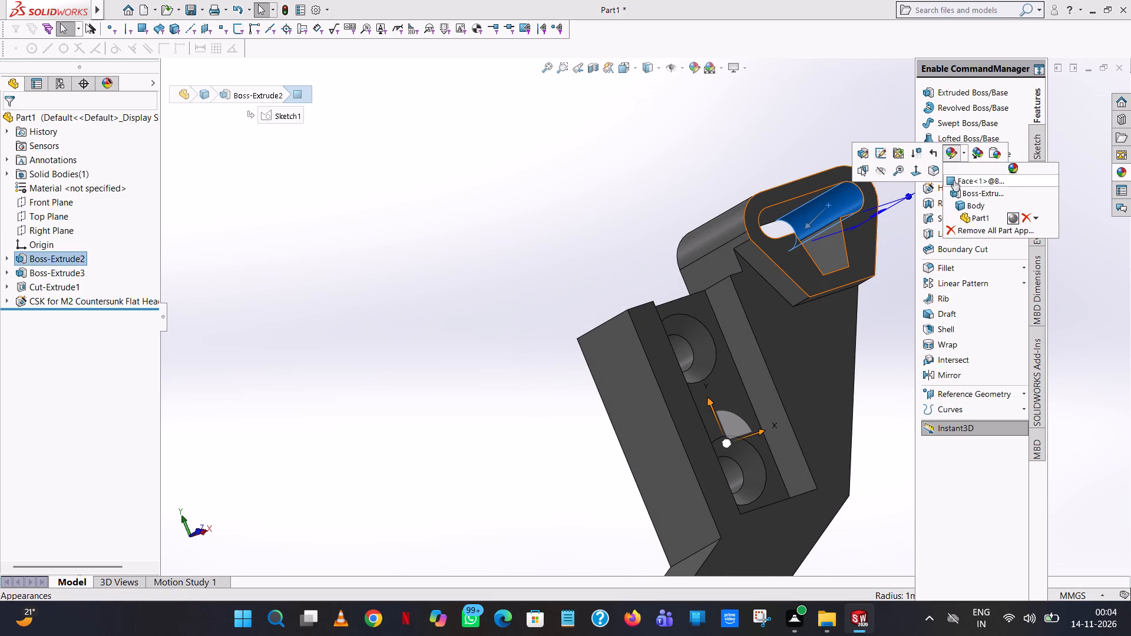
click(954, 181)
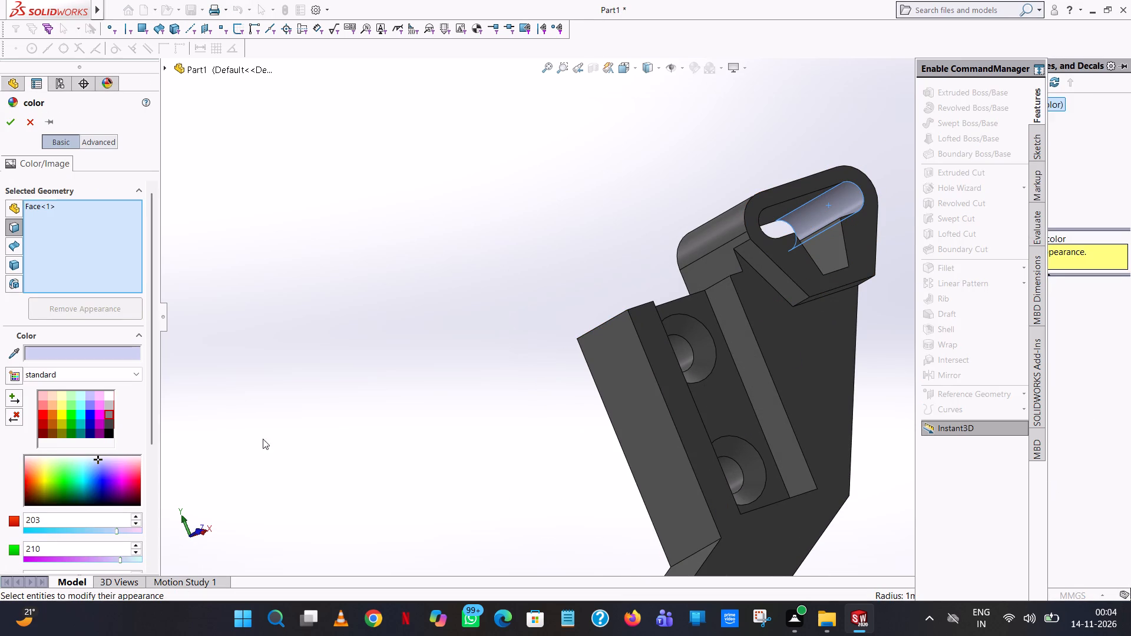
click(110, 395)
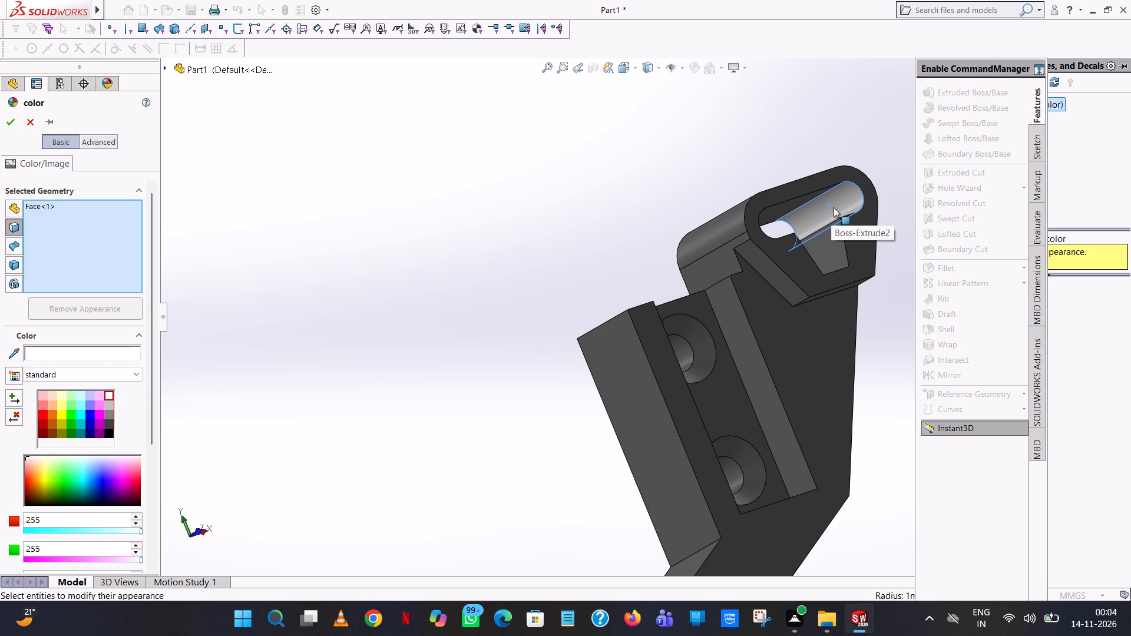
click(800, 201)
middle_drag(798, 208, 770, 279)
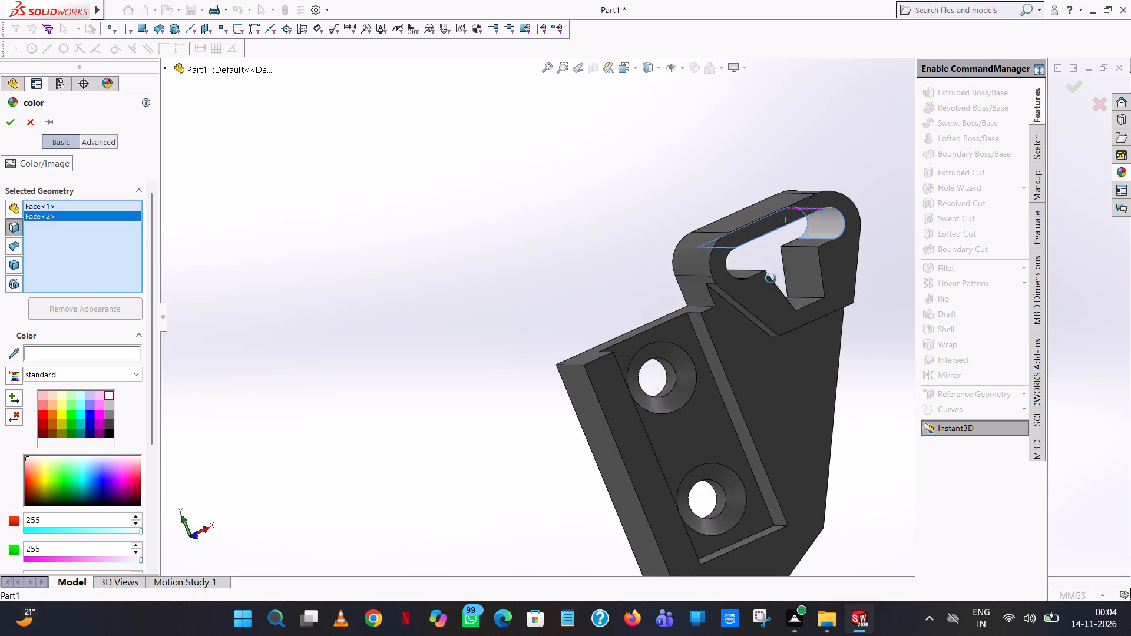
middle_drag(770, 279, 736, 332)
click(705, 284)
click(748, 306)
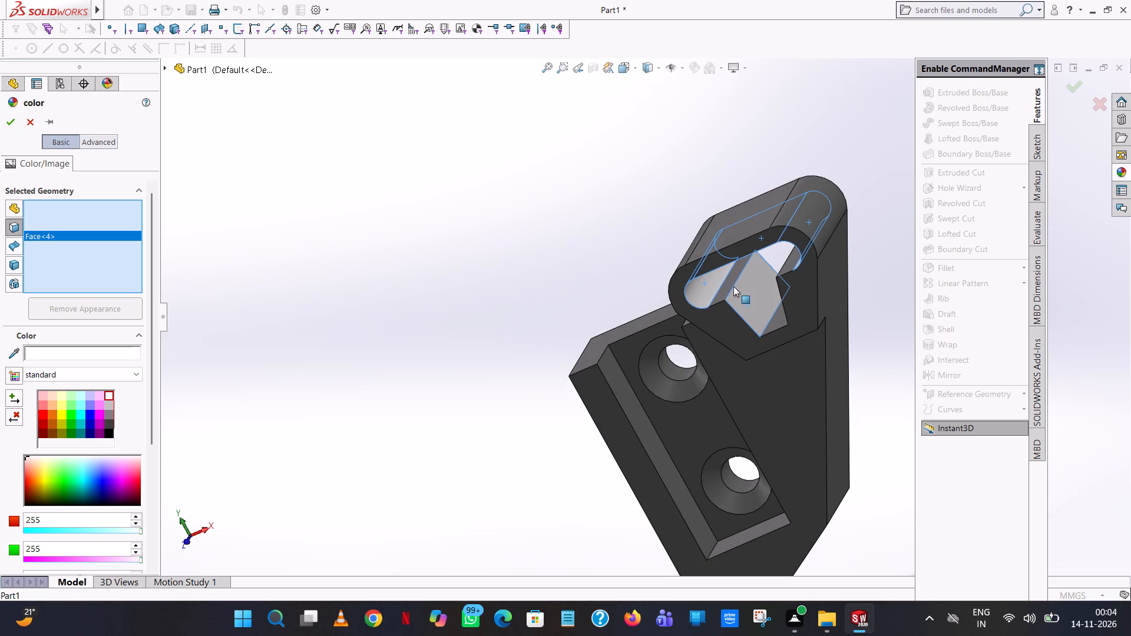
click(729, 283)
scroll(770, 294, up, 1)
middle_drag(771, 294, 792, 275)
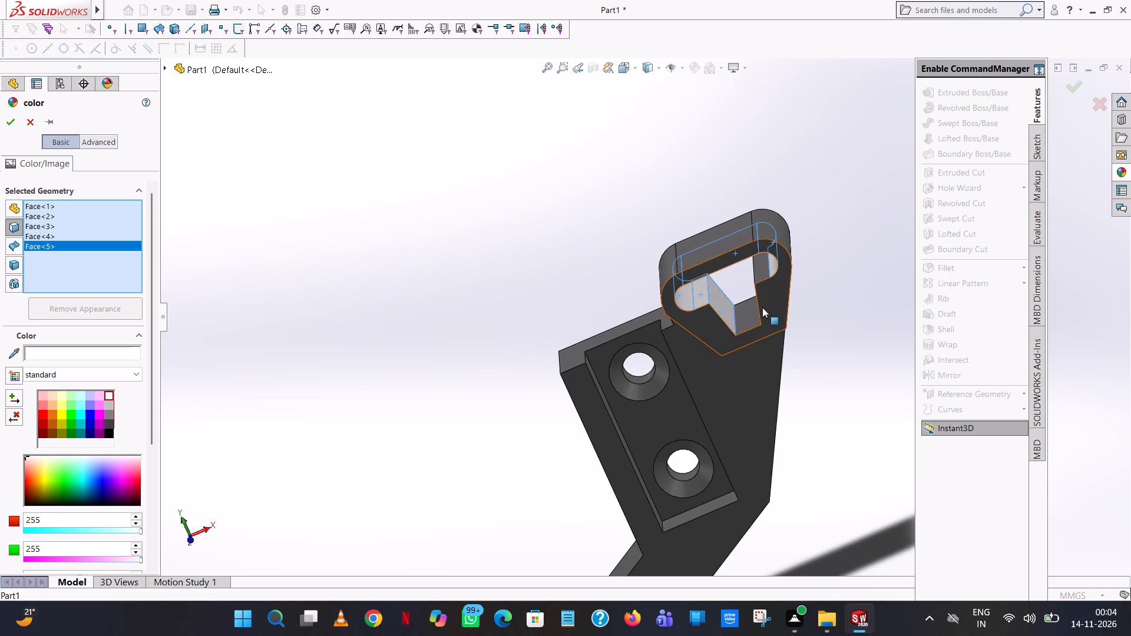
click(742, 316)
click(755, 271)
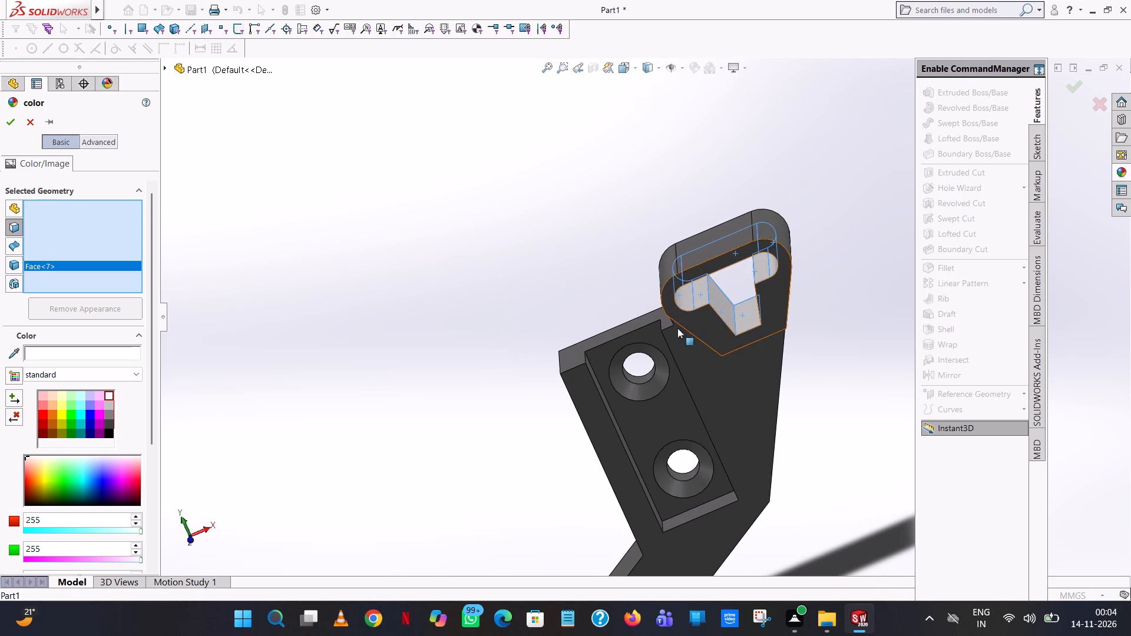
Add the conical and cylindrical faces of both countersunk holes to the white face selection.
click(639, 377)
click(632, 387)
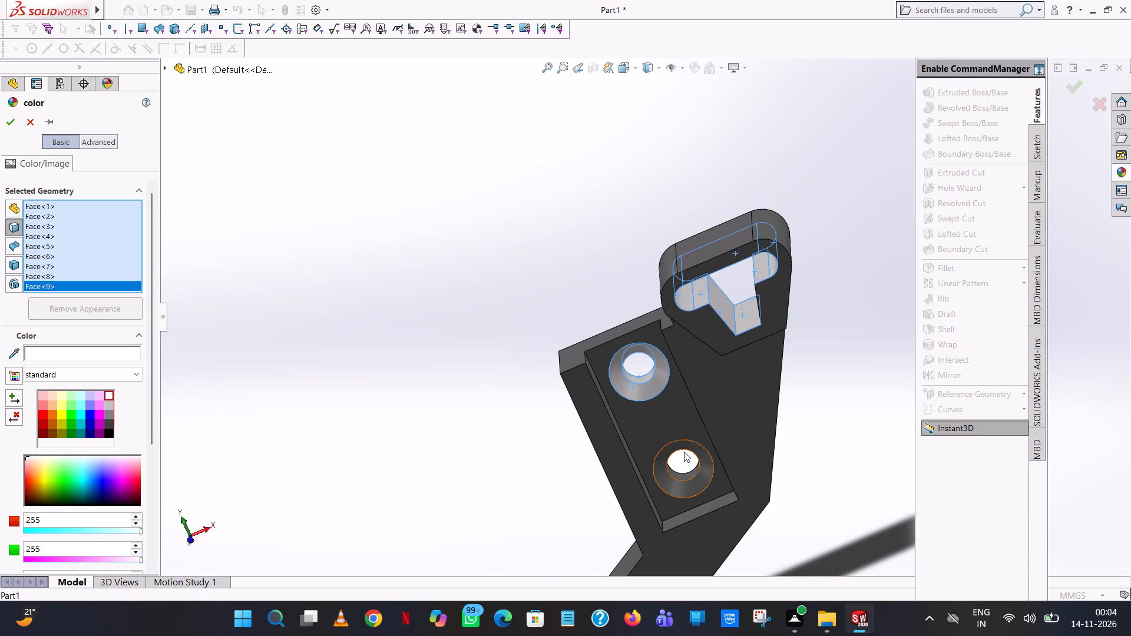
click(693, 483)
click(686, 474)
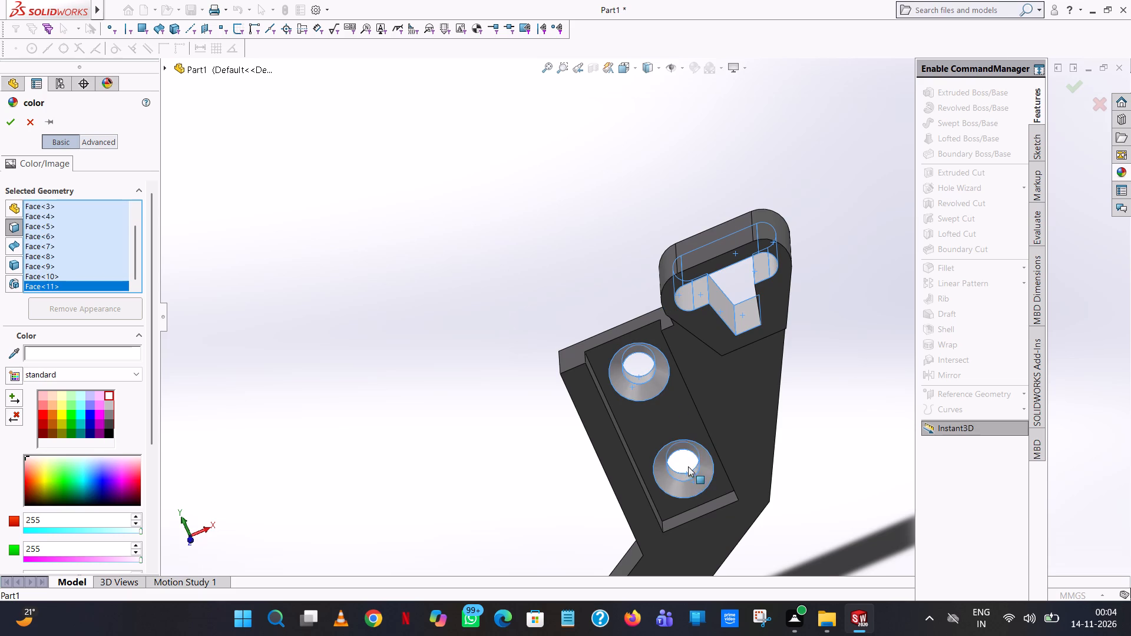
Add the round notch's curved face and its two flat side faces at the bracket's lower end, and apply white.
scroll(688, 462, up, 4)
middle_drag(688, 461, 722, 333)
click(653, 443)
scroll(649, 448, down, 5)
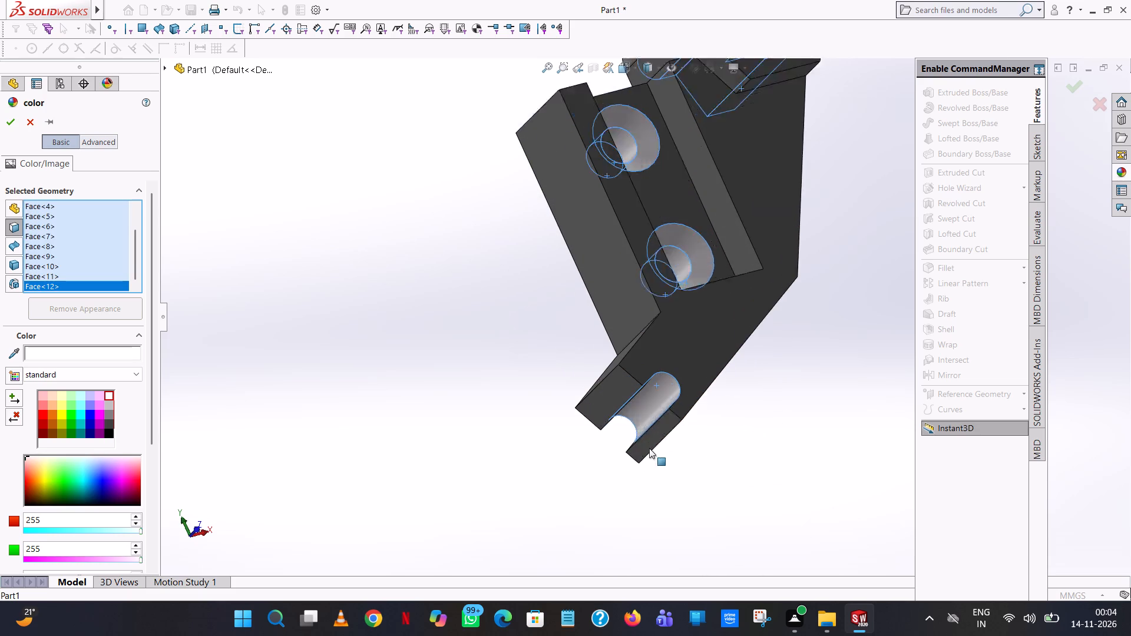
scroll(649, 448, down, 3)
middle_drag(663, 384, 683, 435)
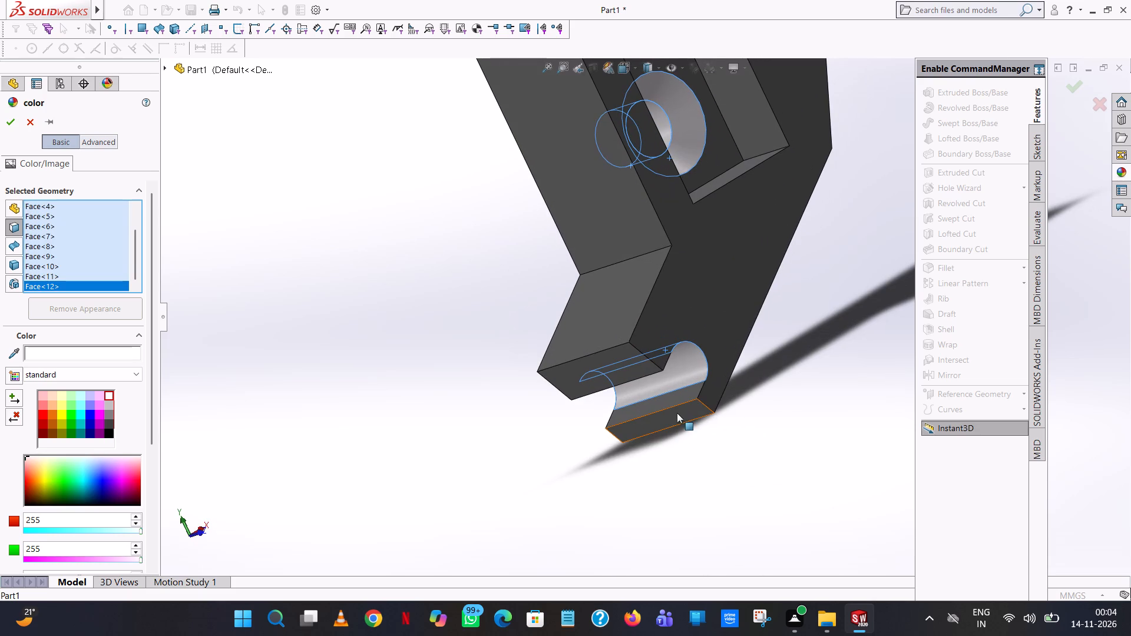
click(674, 401)
middle_drag(671, 400, 594, 318)
scroll(601, 327, up, 1)
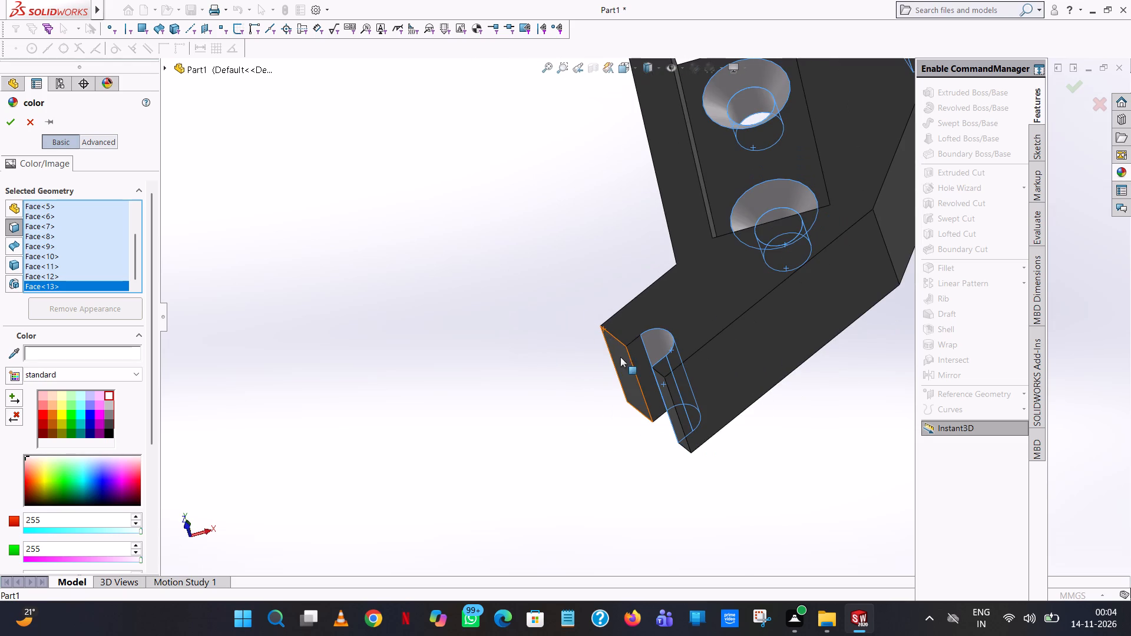
click(643, 374)
click(5, 119)
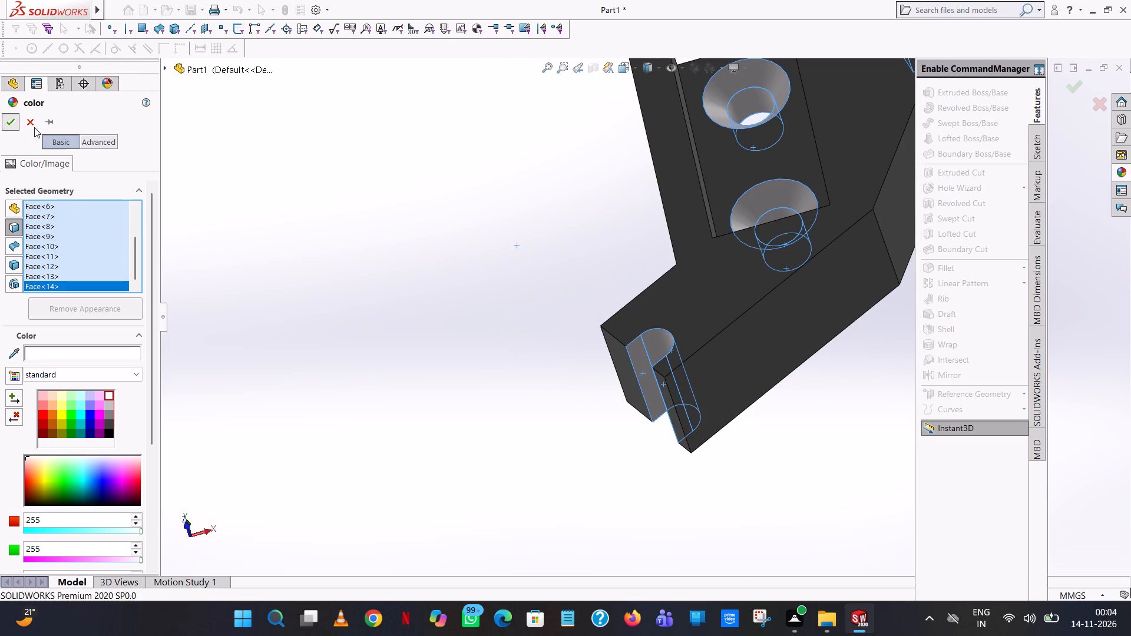
Colour the remaining grey inner face of the upper opening white.
scroll(508, 311, up, 4)
middle_drag(510, 310, 630, 472)
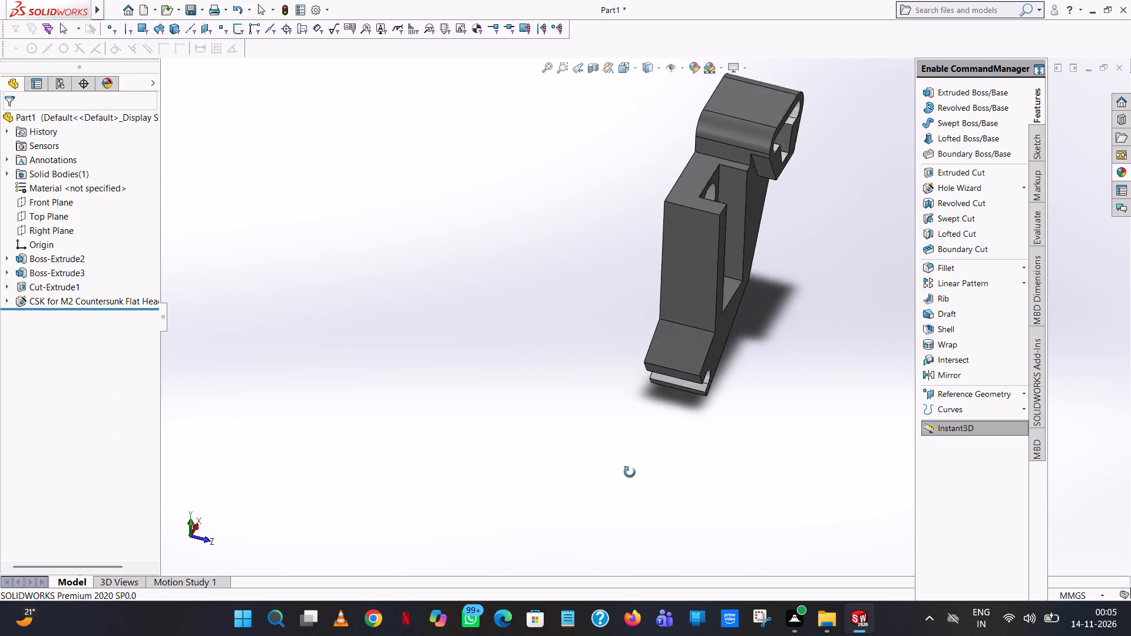
middle_drag(630, 472, 569, 412)
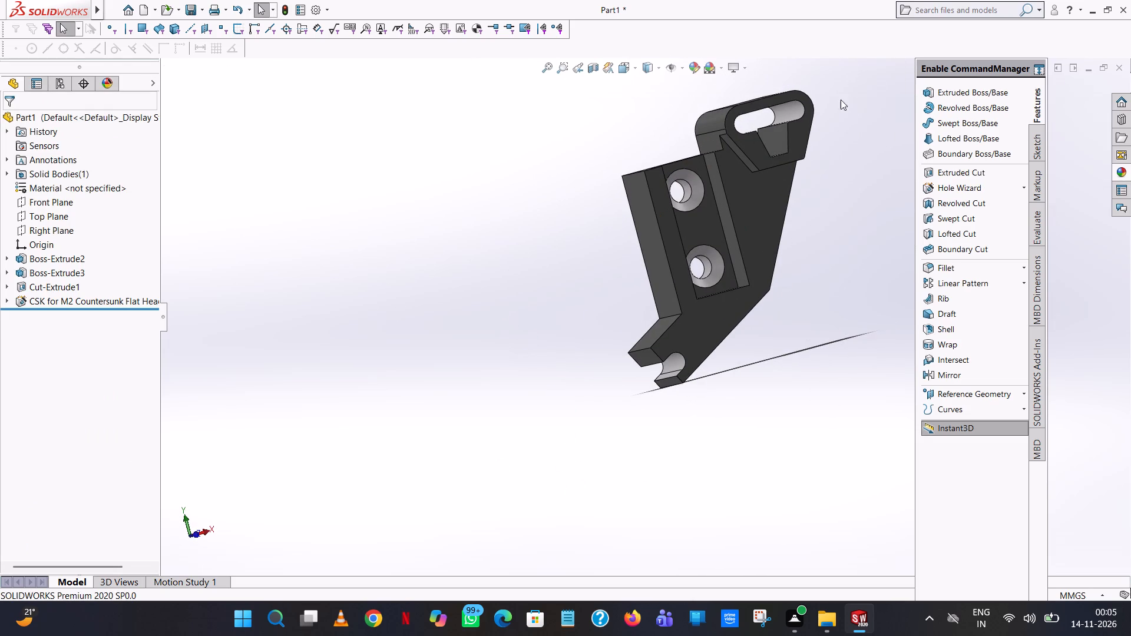
click(776, 136)
click(900, 87)
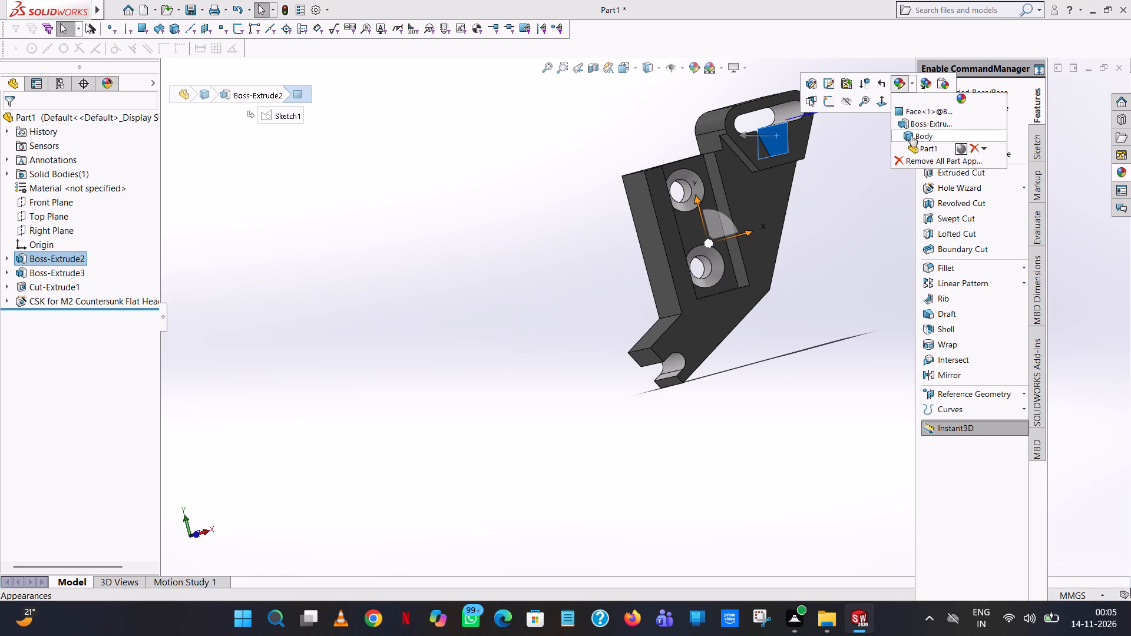
click(914, 114)
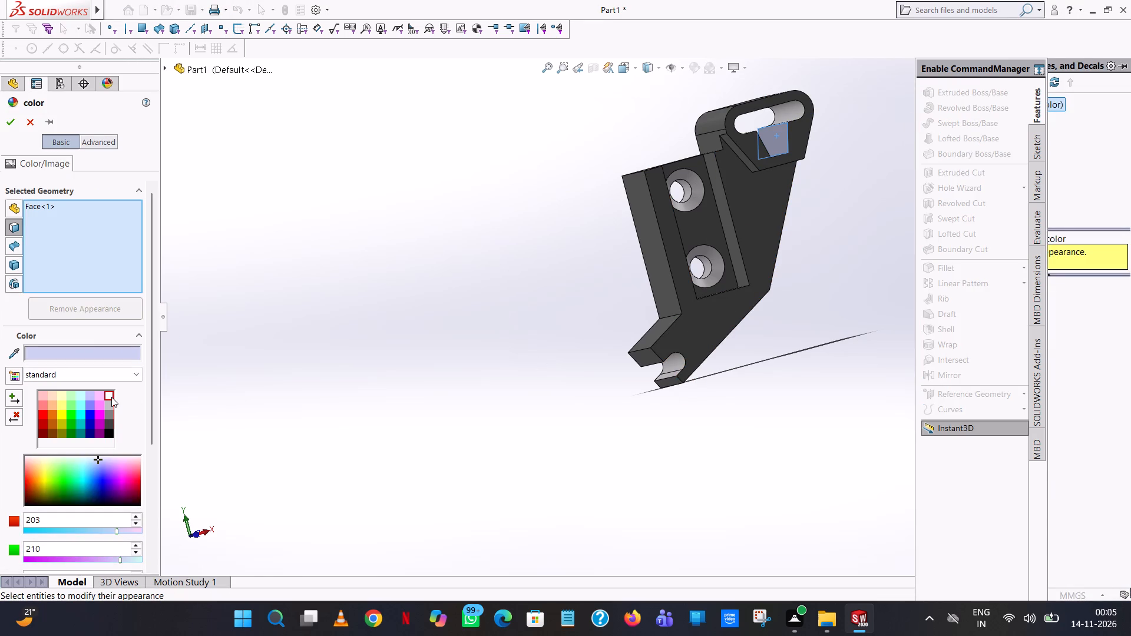
click(111, 397)
click(13, 127)
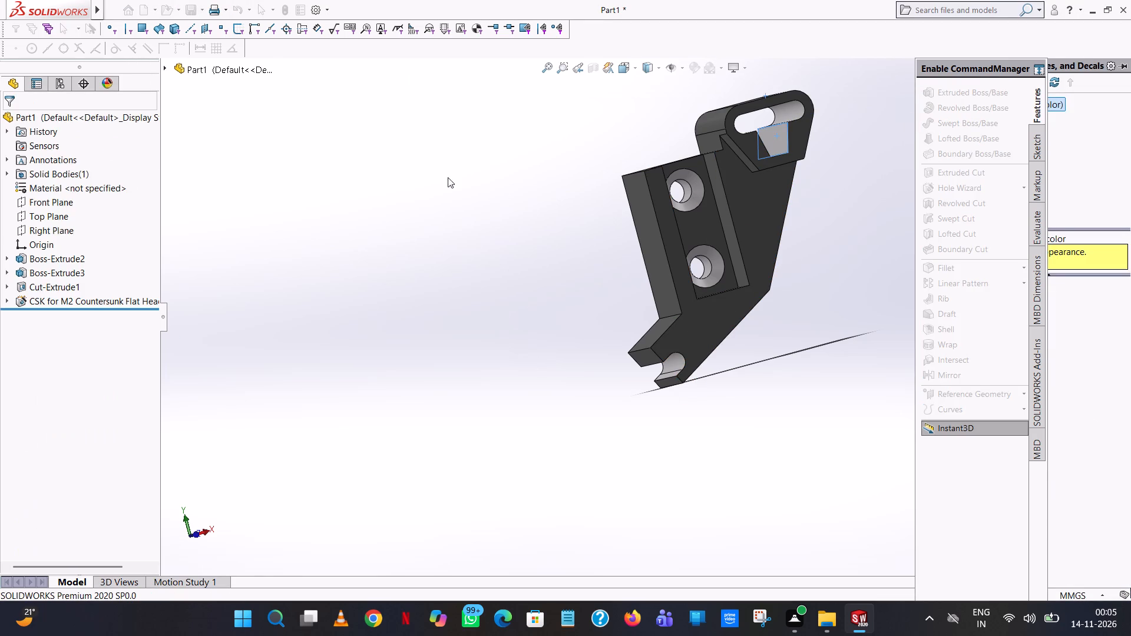
click(521, 199)
Examine the coloured bracket from several angles and finish in the isometric view.
middle_drag(528, 197, 618, 371)
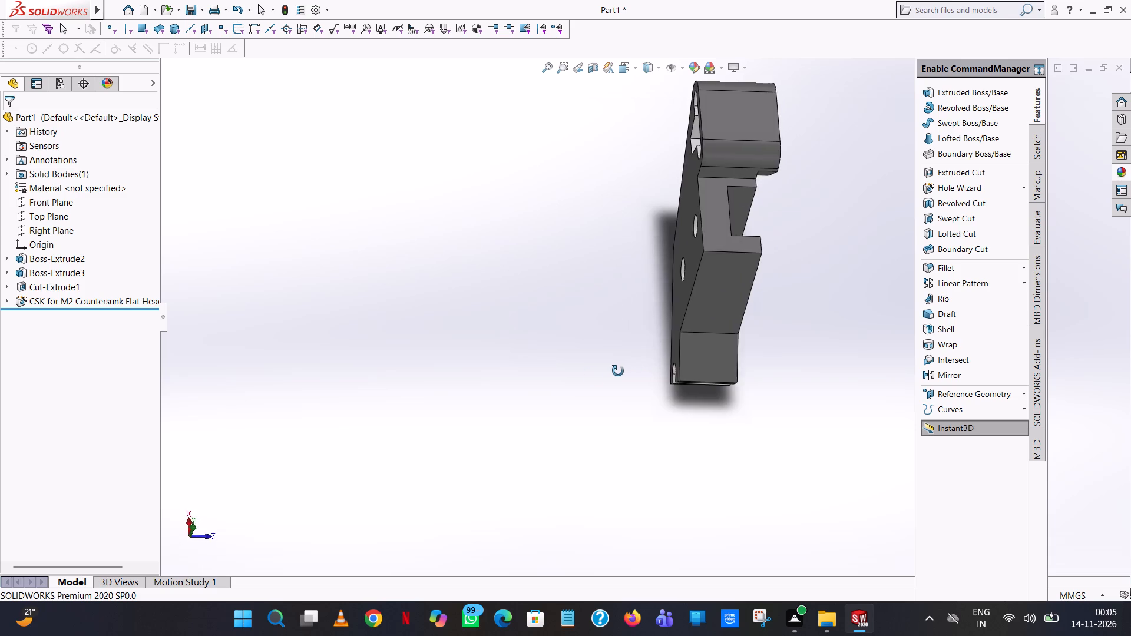
middle_drag(618, 371, 459, 355)
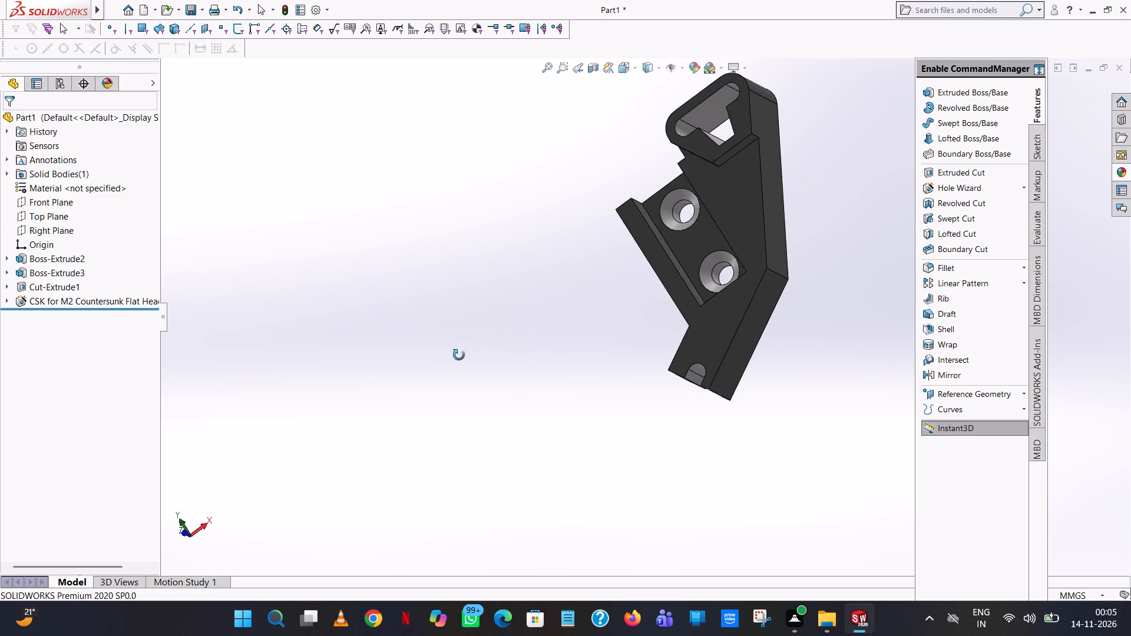
middle_drag(459, 355, 464, 408)
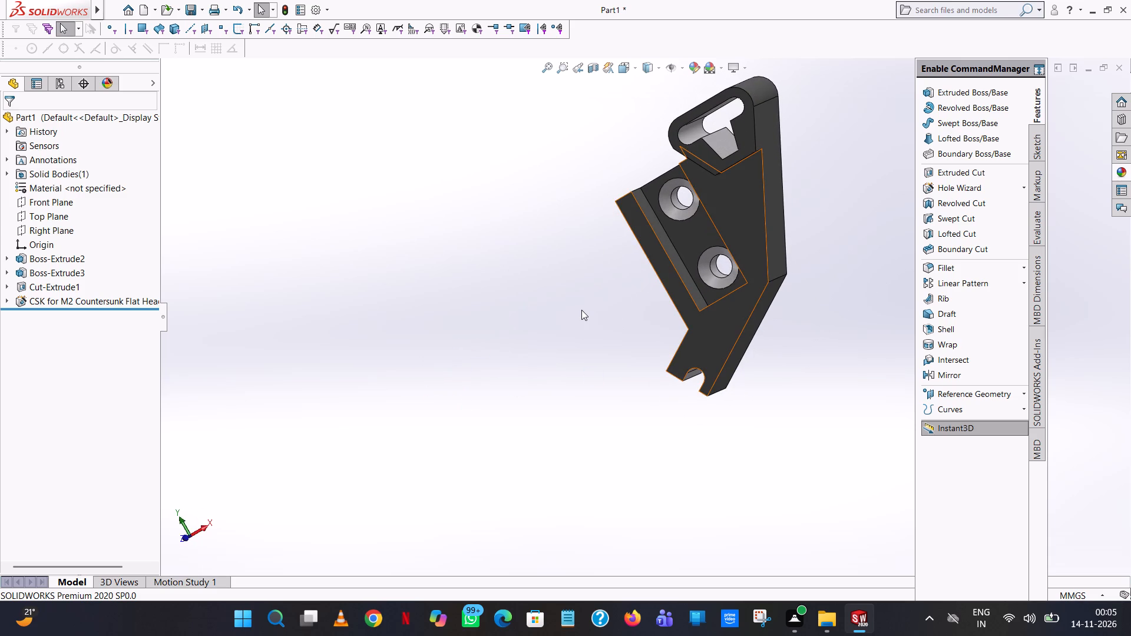
key(ctrl+7)
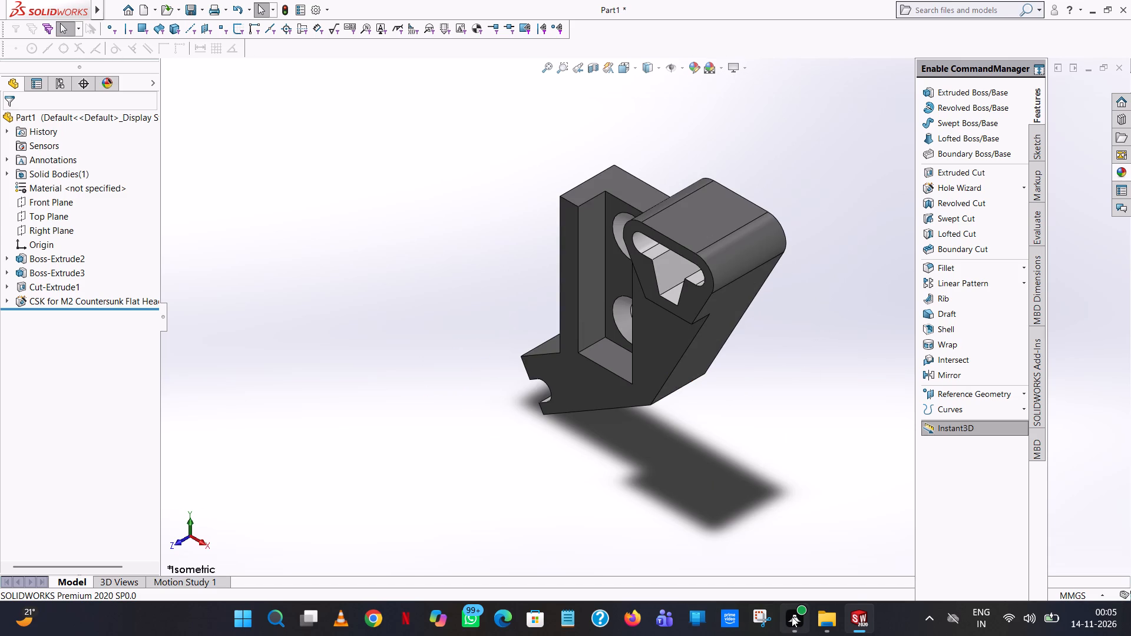
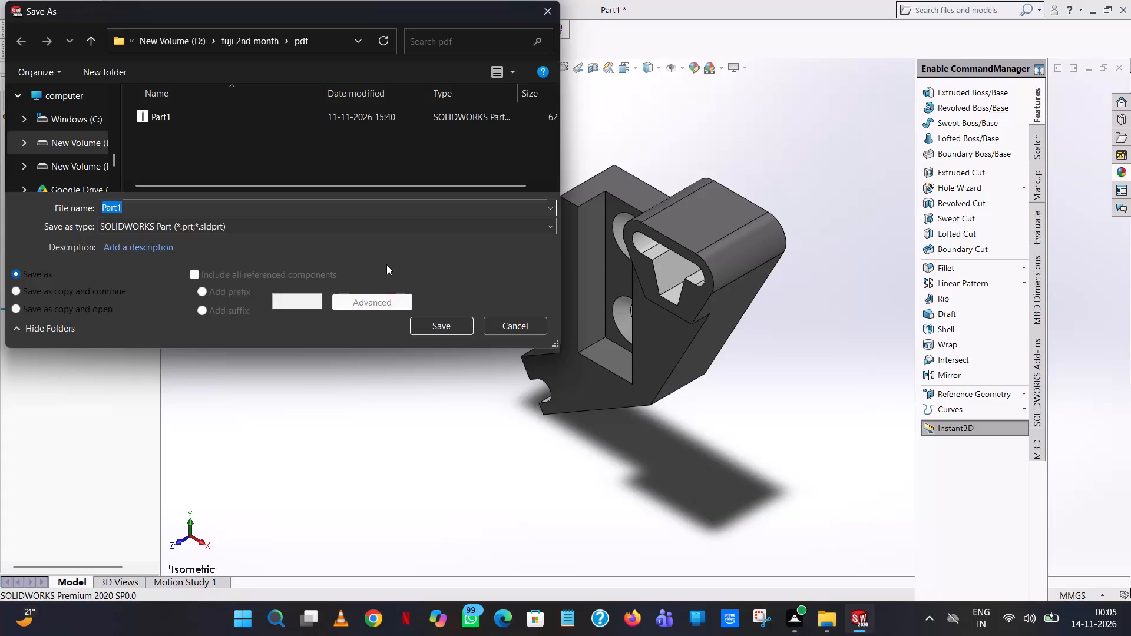
Enter a file name for the part beginning with "small l bracket with".
text(small l bracket)
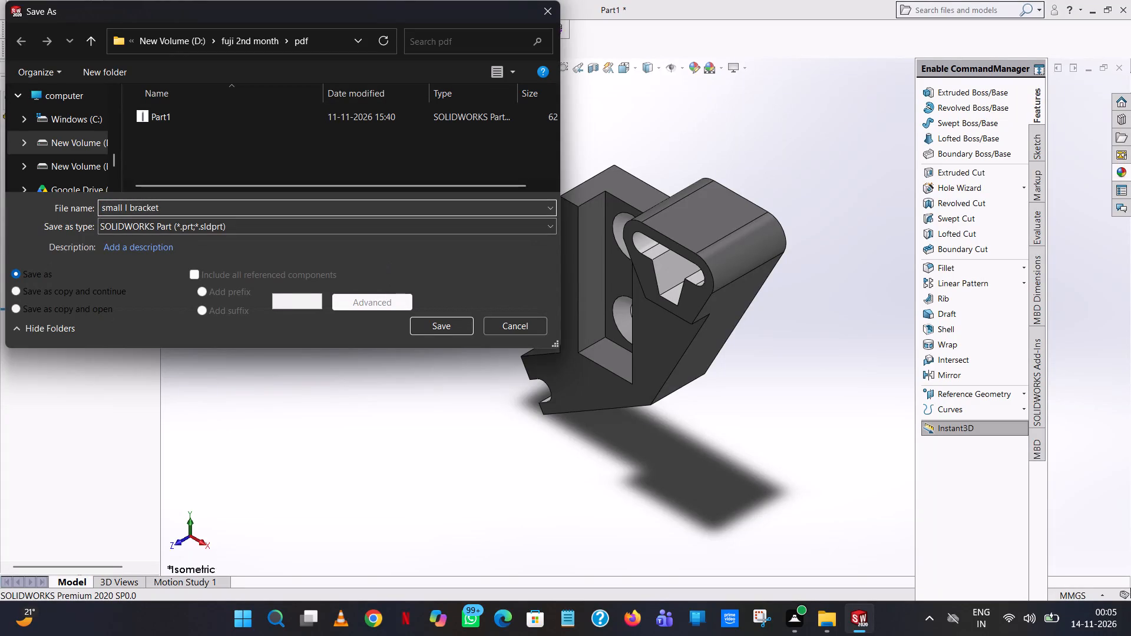
key(space)
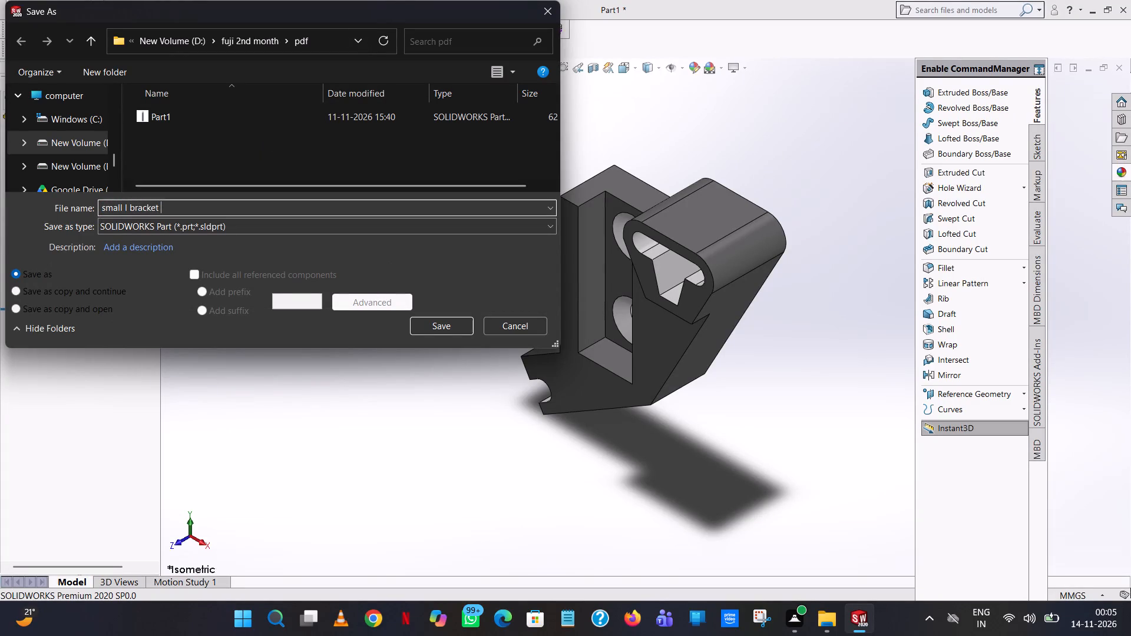
text(with)
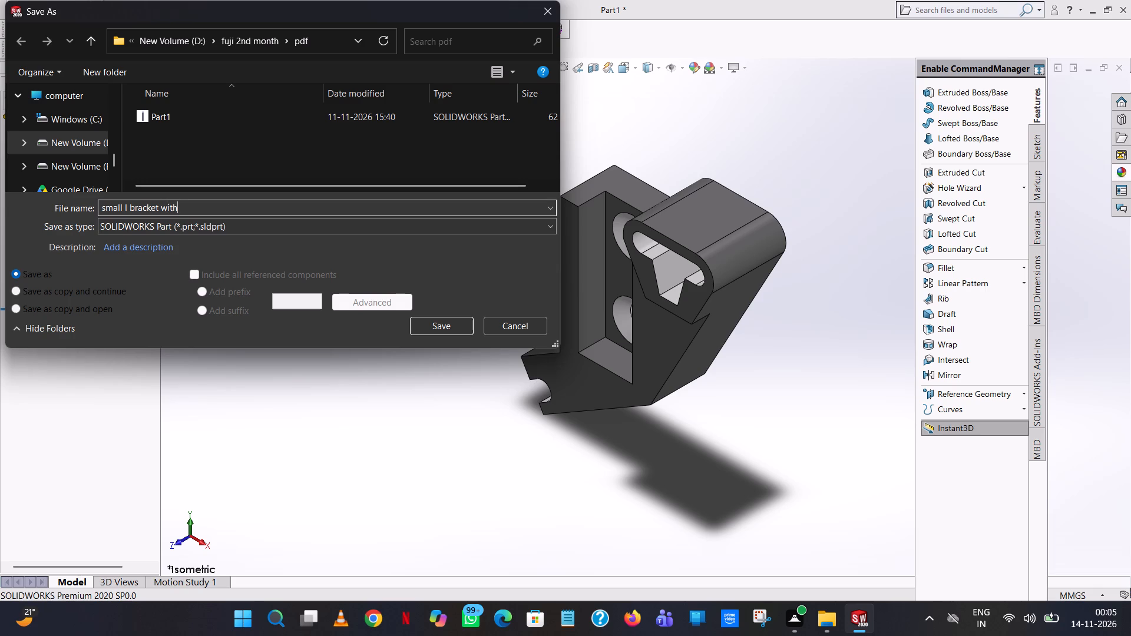
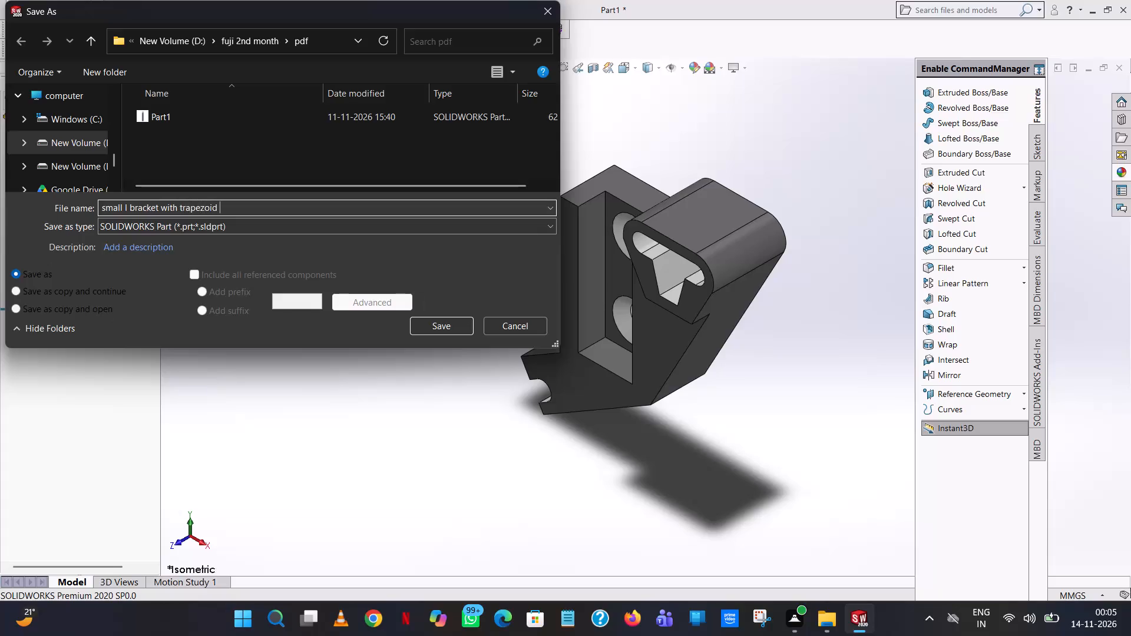
Complete the file name as "small l bracket with trapezoid slot" and save it as an Adobe PDF in the pdf folder.
text(slot)
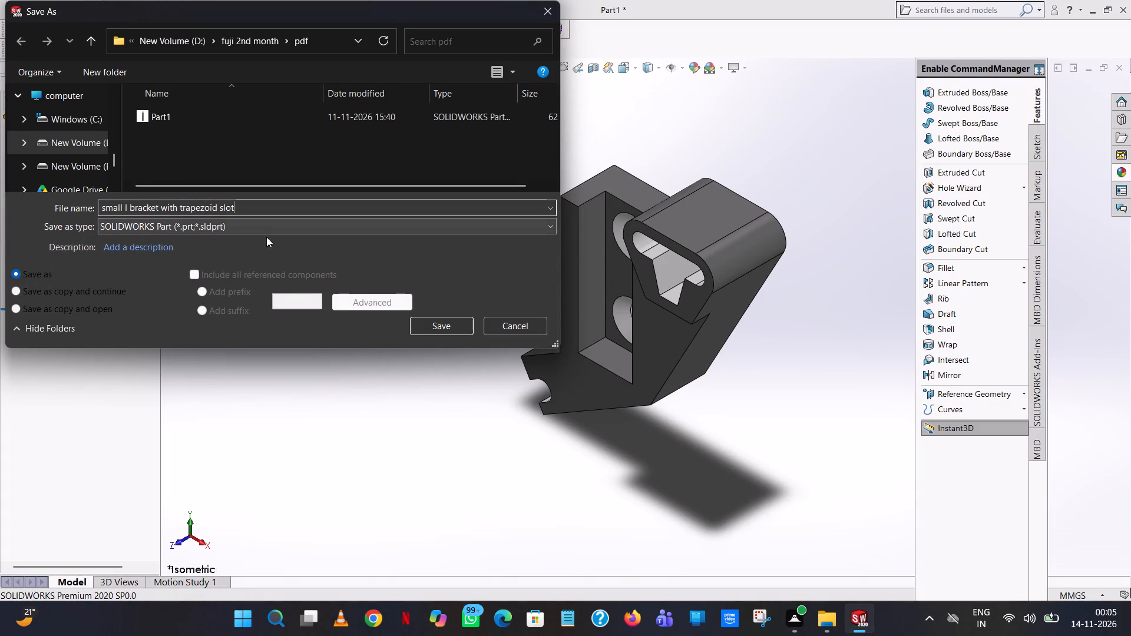
click(275, 230)
click(213, 333)
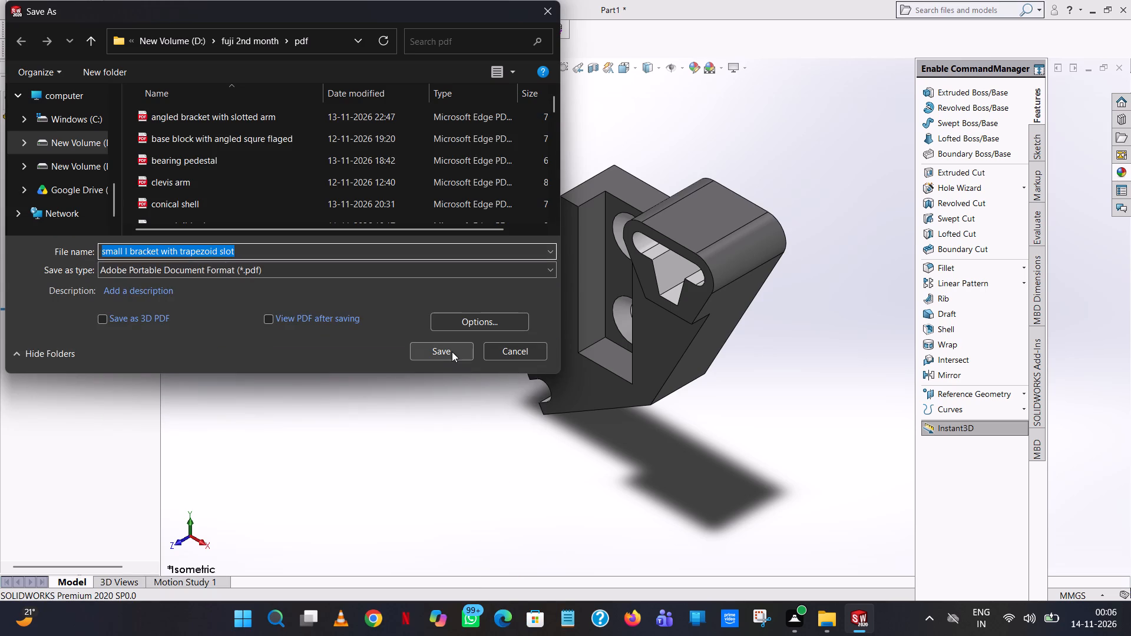
click(452, 350)
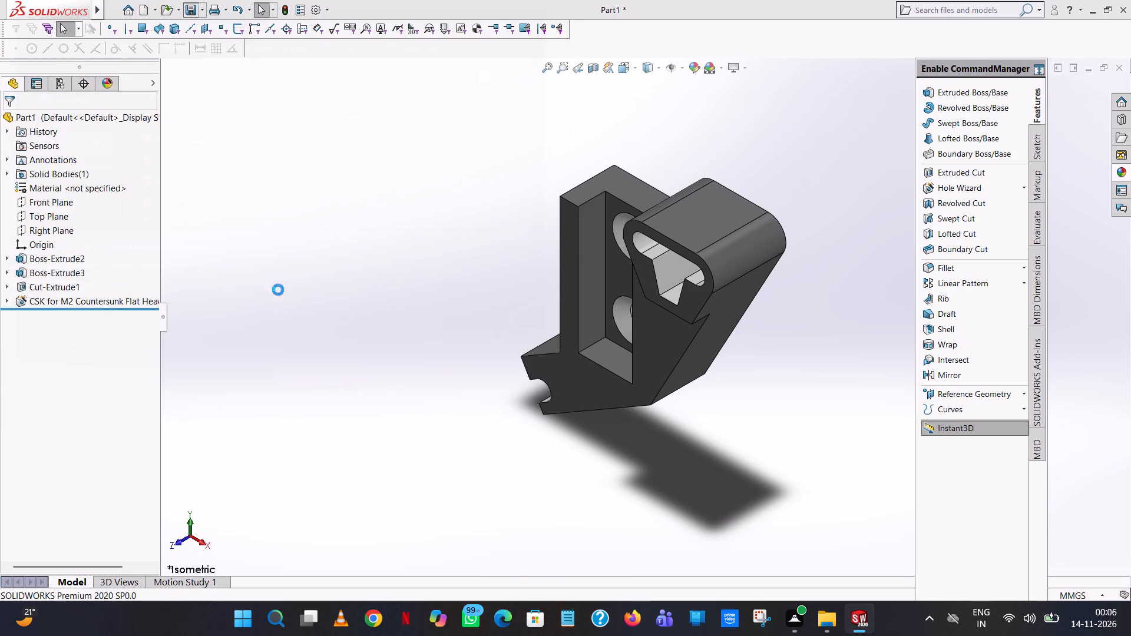
Start saving the part as a SOLIDWORKS Part in the design folder, with a file name beginning with "small".
click(202, 6)
click(218, 42)
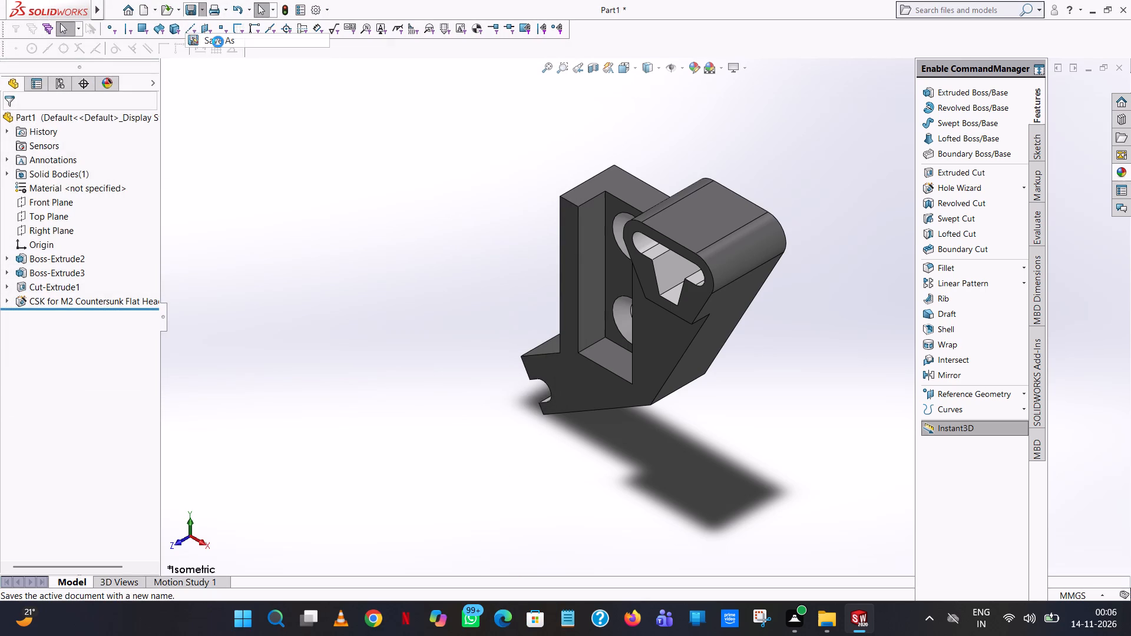
click(87, 44)
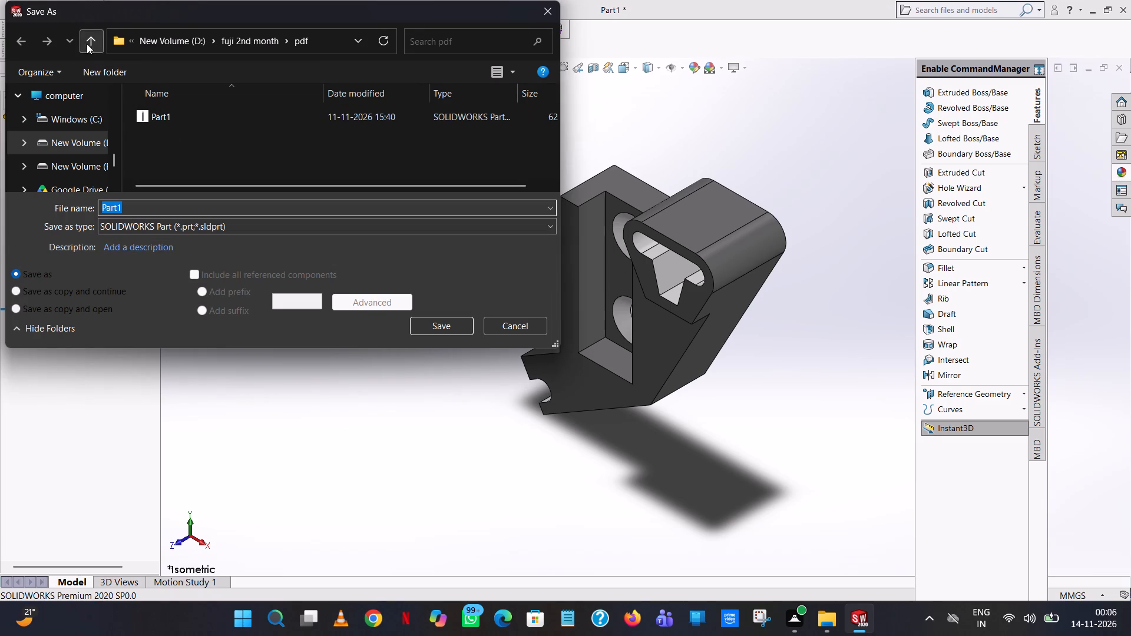
double_click(236, 138)
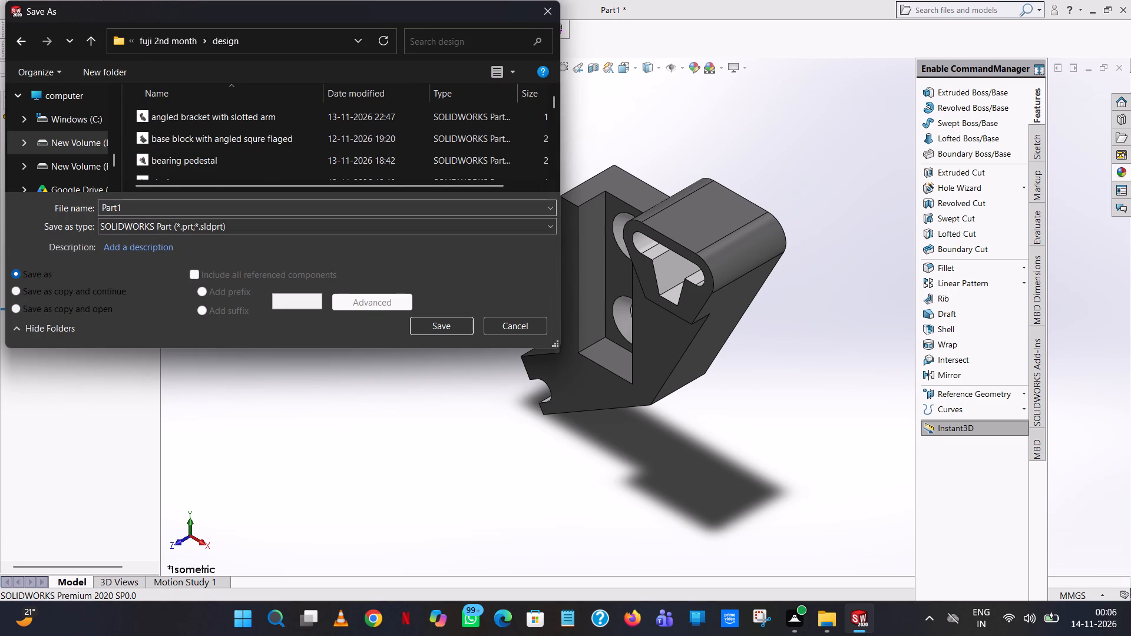
double_click(214, 208)
text(small)
key(space)
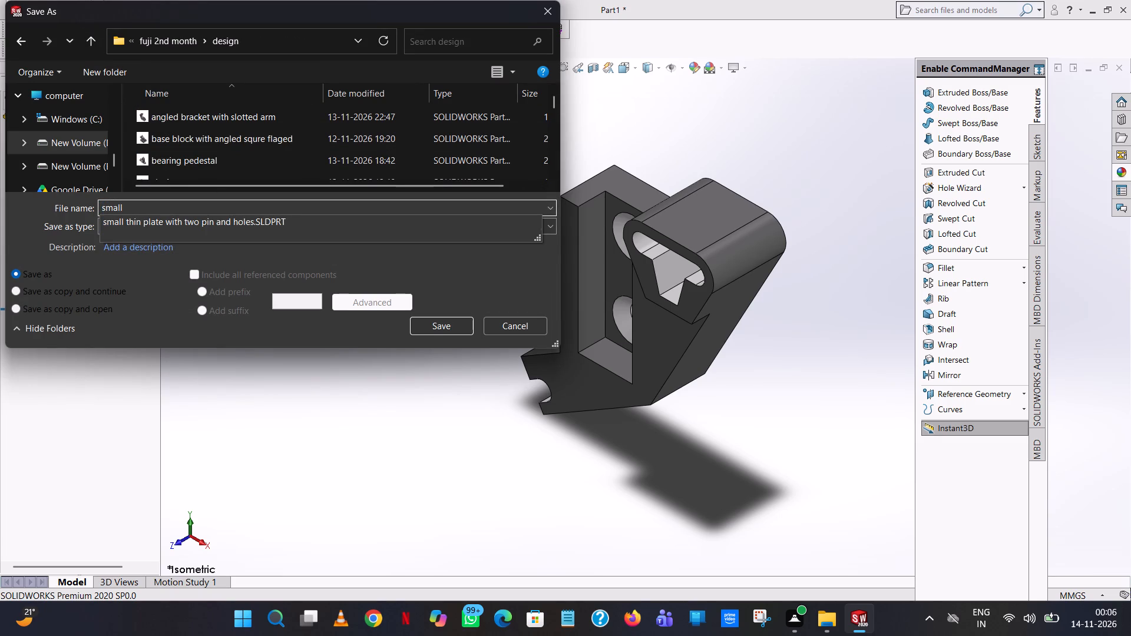
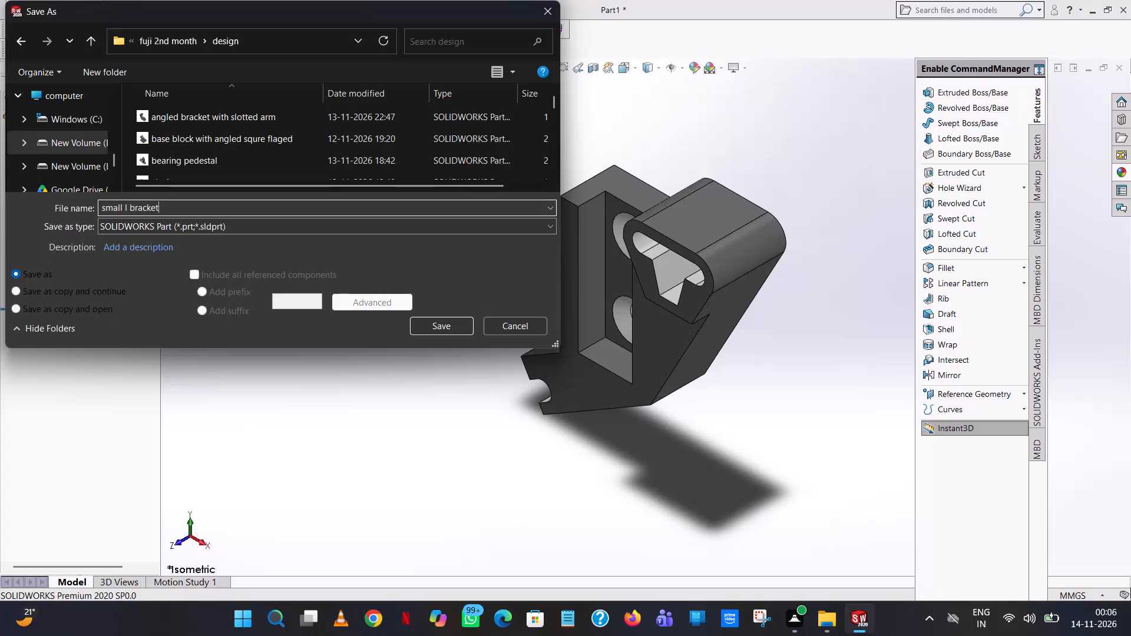
Complete the file name as "small l bracket with trapezoid slot" and save the SOLIDWORKS Part in the design folder.
key(space)
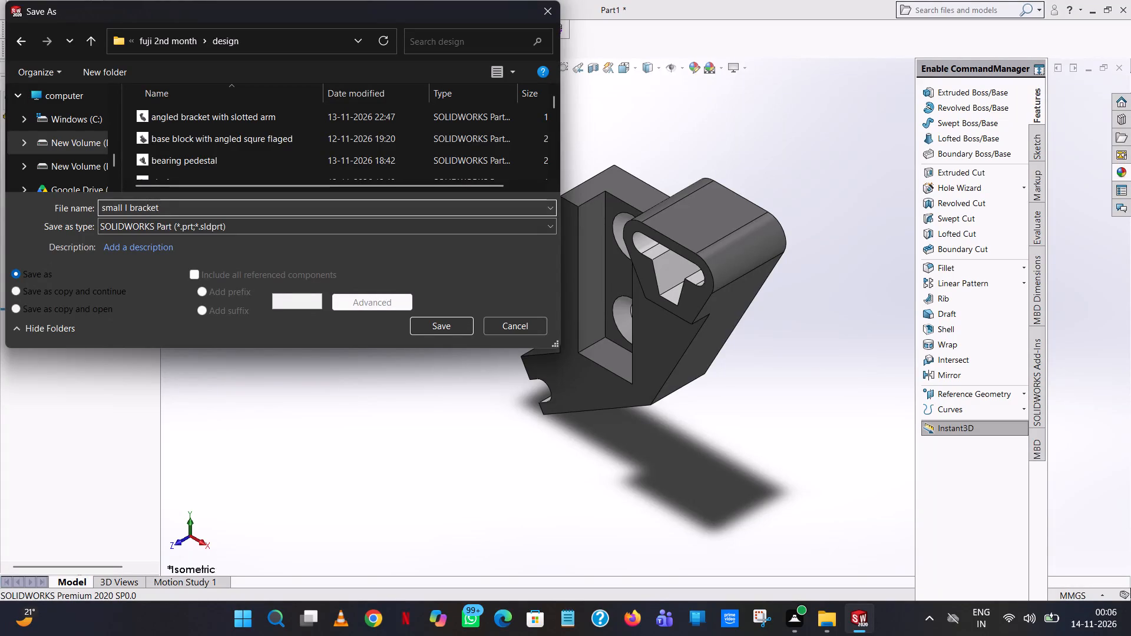
text(with)
key(space)
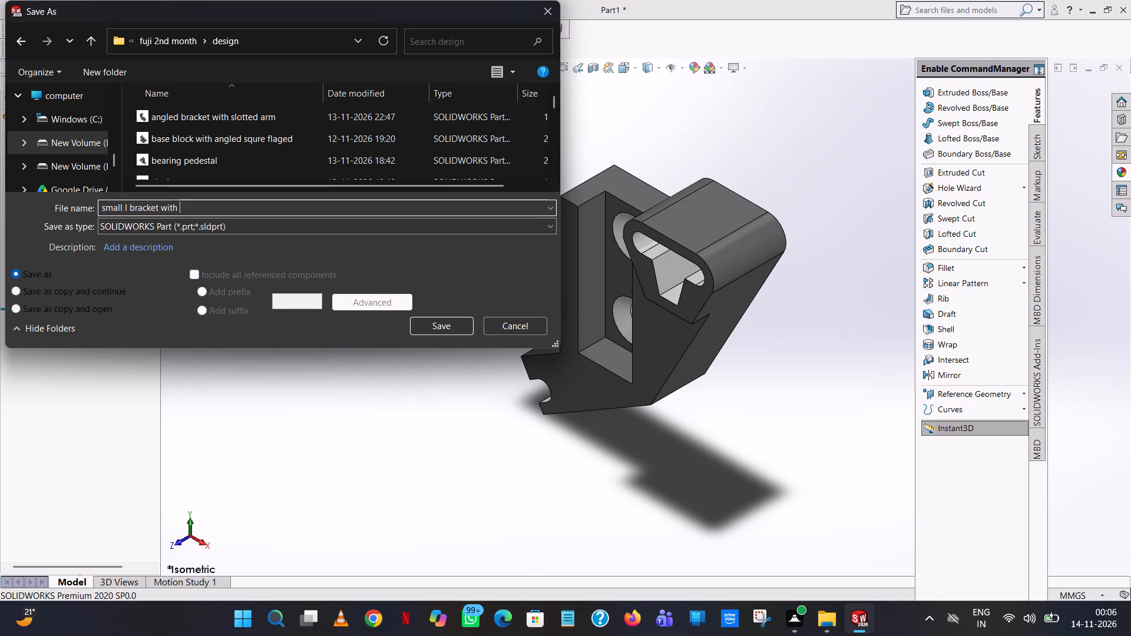
text(trape)
text(zoid slot)
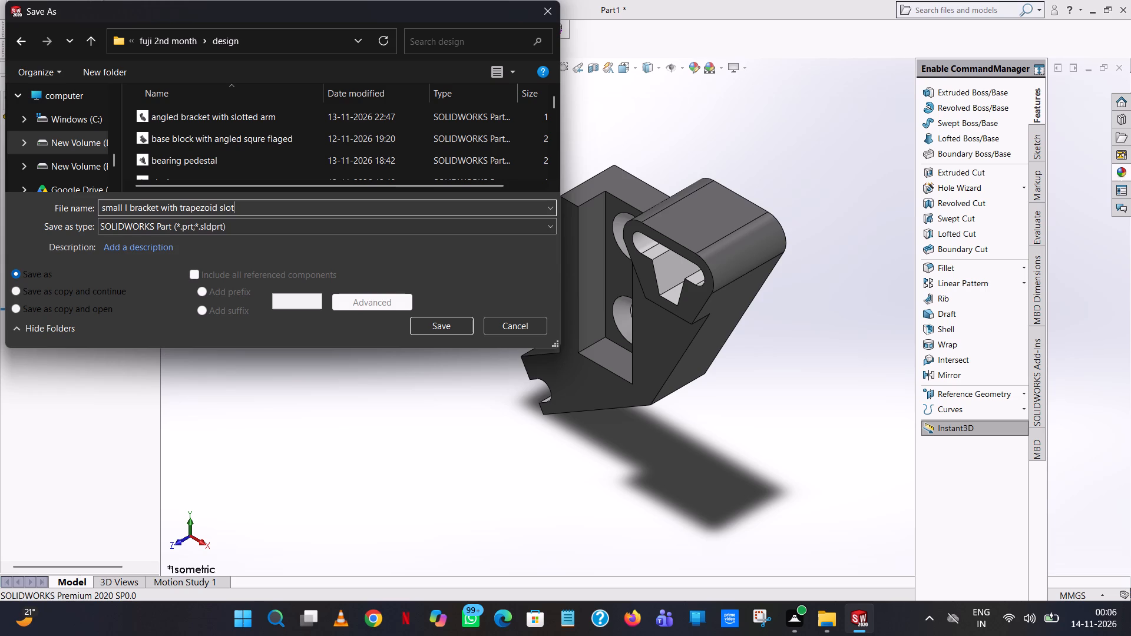
click(439, 328)
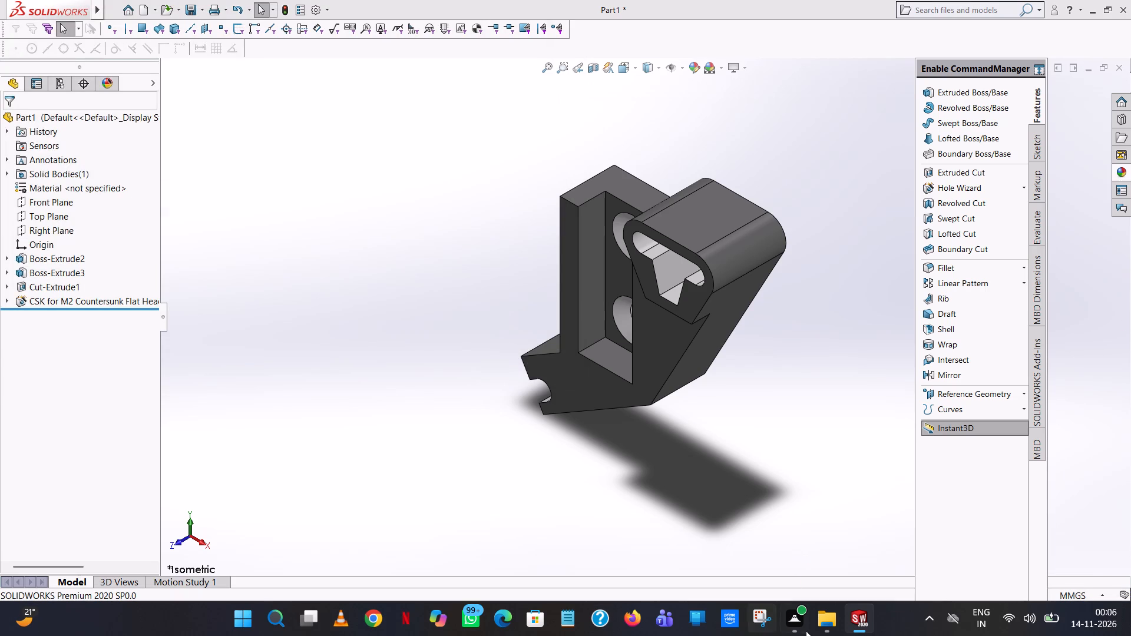